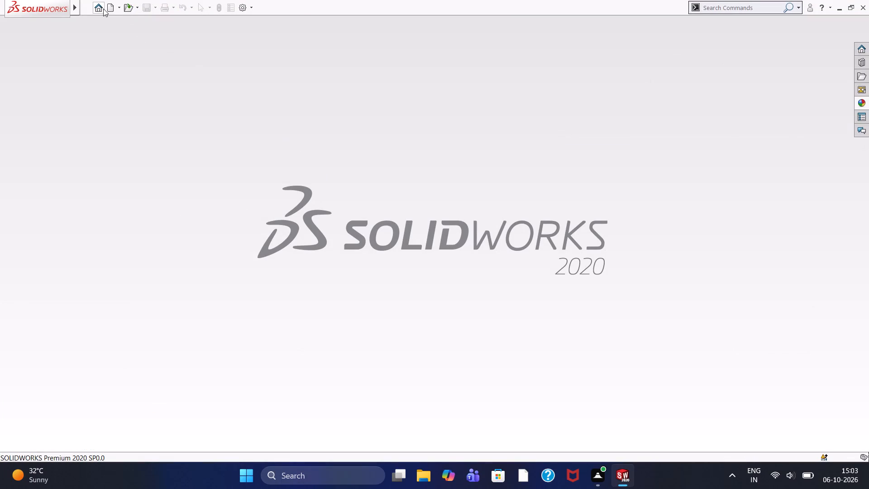
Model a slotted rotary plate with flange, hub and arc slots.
Create a new part document.
{"action": "left_click", "coordinate": [108, 5]}
{"action": "double_click", "coordinate": [217, 224]}
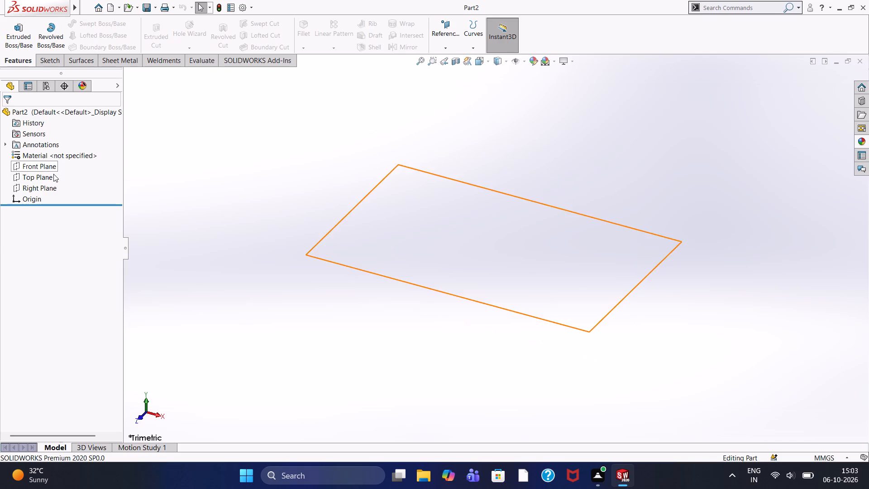
Sketch a 100 by 100 mm center rectangle on the Top Plane, centred on the origin.
{"action": "left_click", "coordinate": [39, 181]}
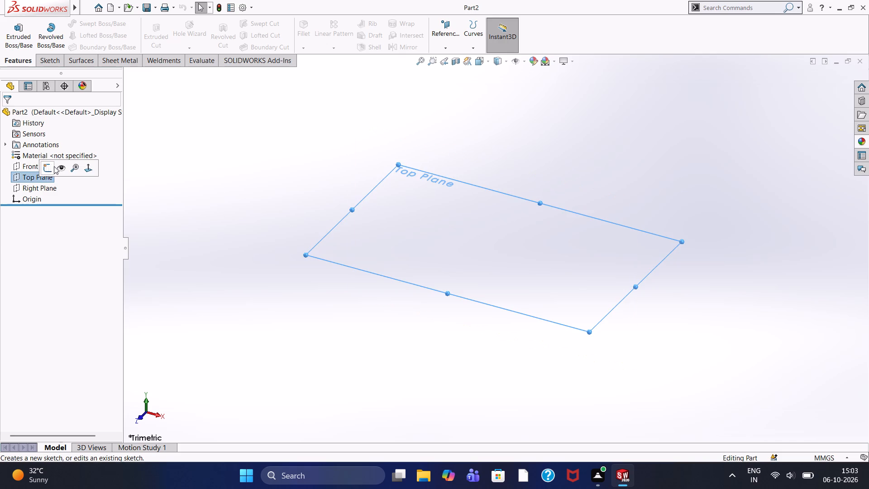
{"action": "left_click", "coordinate": [46, 170]}
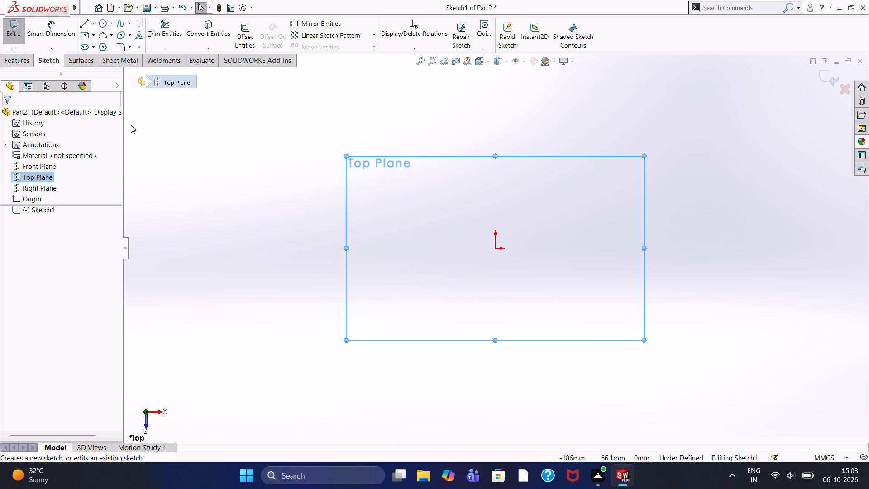
{"action": "left_click", "coordinate": [93, 36]}
{"action": "left_click", "coordinate": [98, 59]}
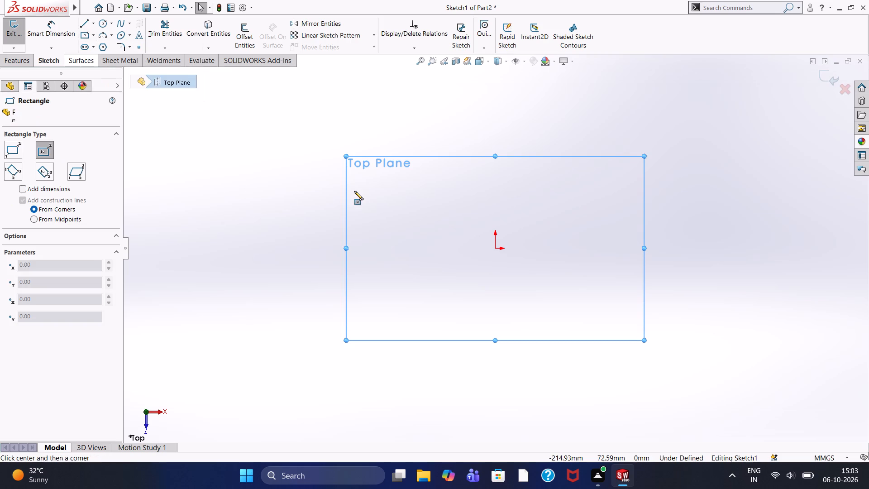
{"action": "left_click", "coordinate": [497, 249]}
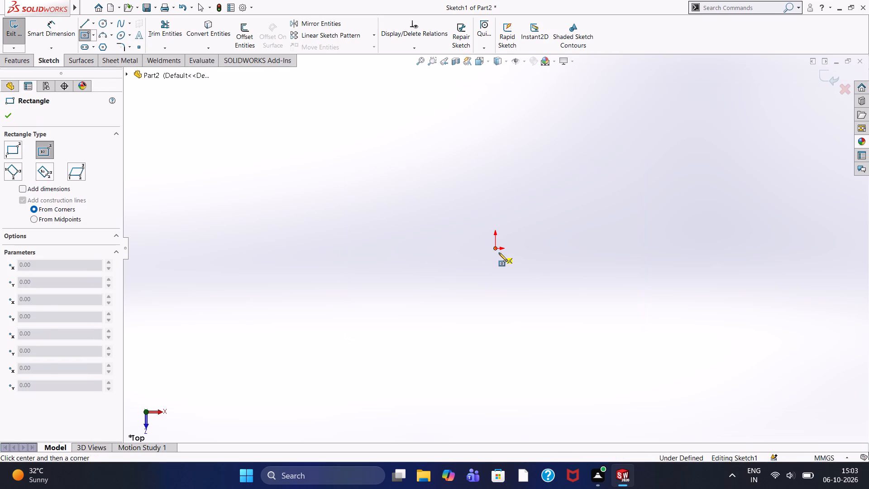
{"action": "type", "text": "100"}
{"action": "key", "text": "Return"}
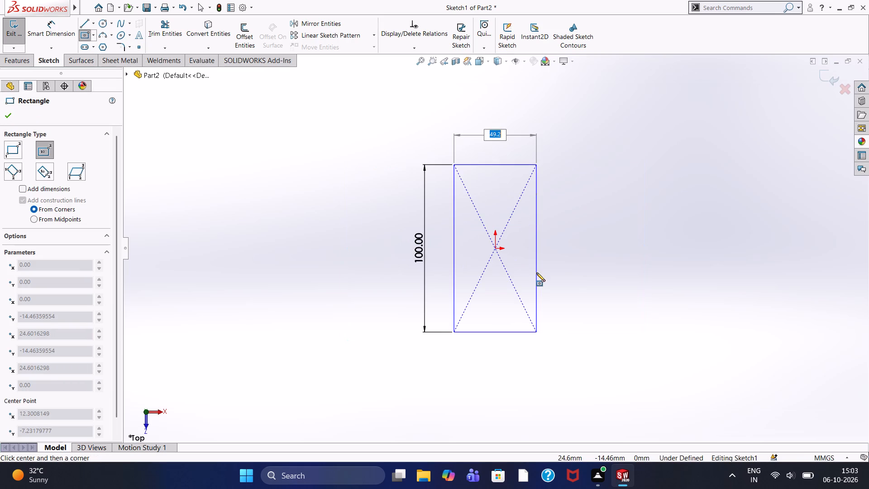
{"action": "type", "text": "100"}
{"action": "key", "text": "Return"}
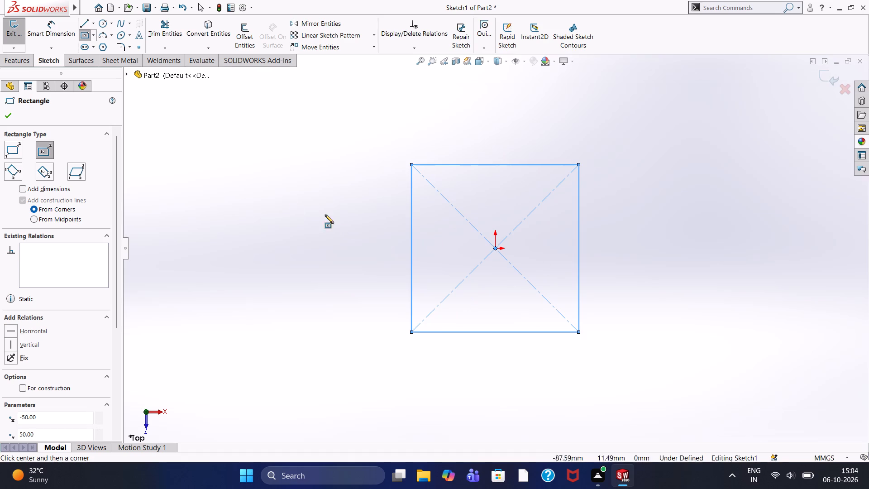
{"action": "left_click", "coordinate": [13, 116]}
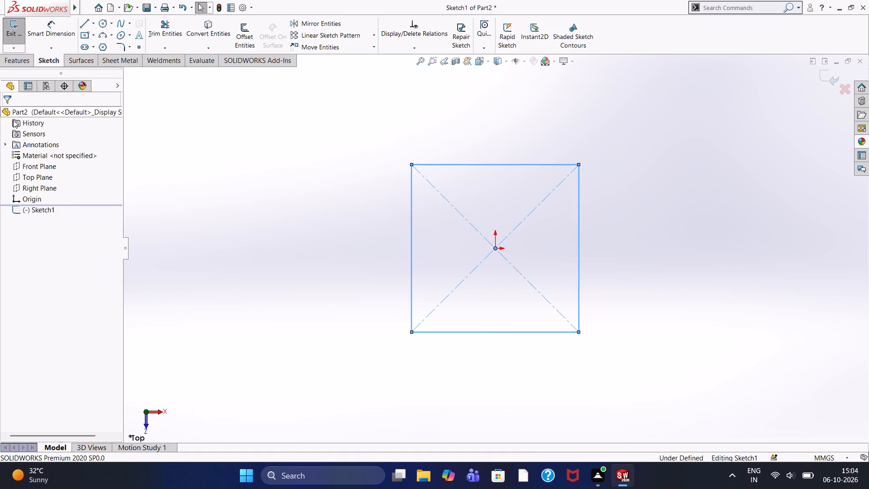
Extrude the square sketch 20 mm upward as a blind boss.
{"action": "left_click", "coordinate": [32, 62]}
{"action": "left_click", "coordinate": [29, 39]}
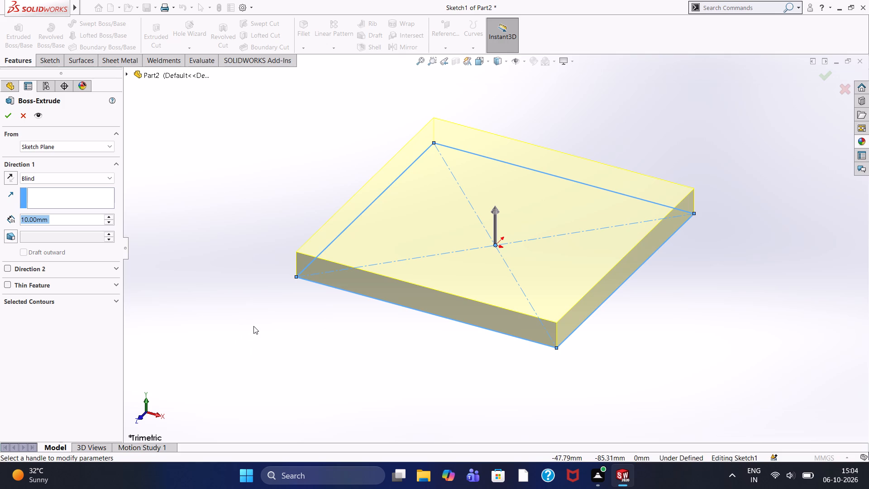
{"action": "type", "text": "25"}
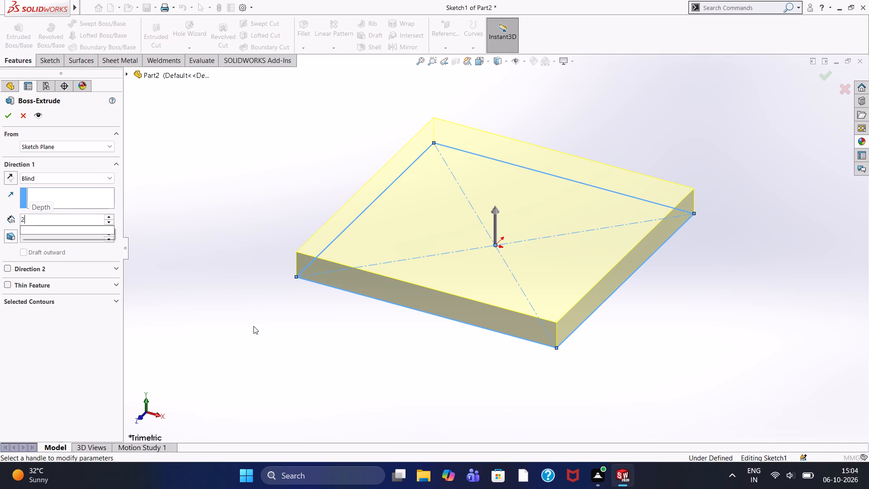
{"action": "key", "text": "Return"}
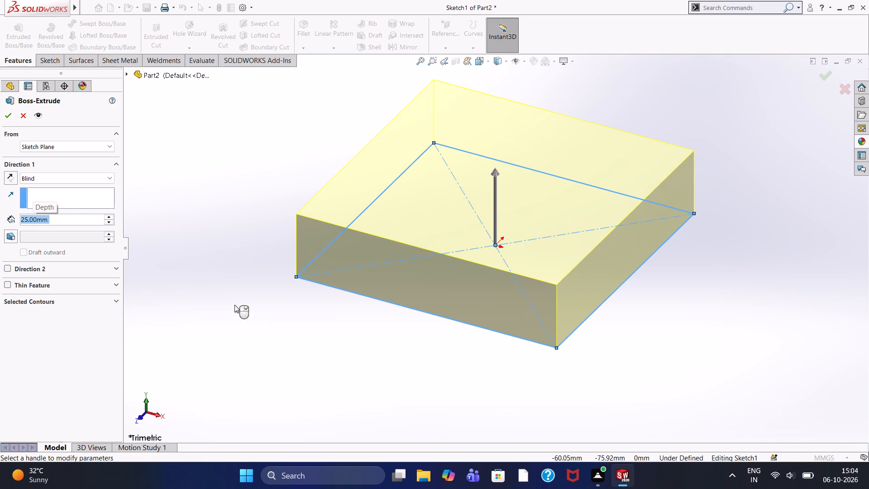
{"action": "type", "text": "20"}
{"action": "key", "text": "Return"}
{"action": "left_click", "coordinate": [8, 122]}
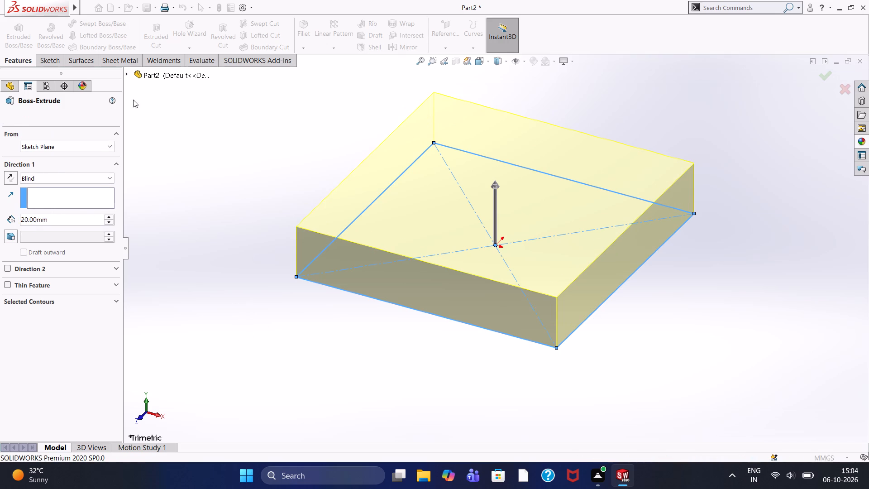
{"action": "left_click", "coordinate": [230, 143]}
Start a sketch on the square block's top face and view it face-on.
{"action": "left_click", "coordinate": [419, 197]}
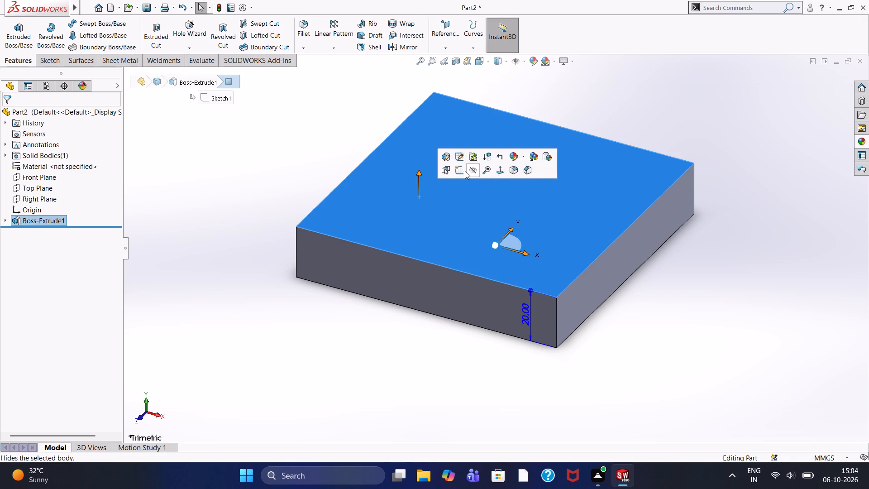
{"action": "left_click", "coordinate": [463, 174]}
{"action": "key", "text": "ctrl+8"}
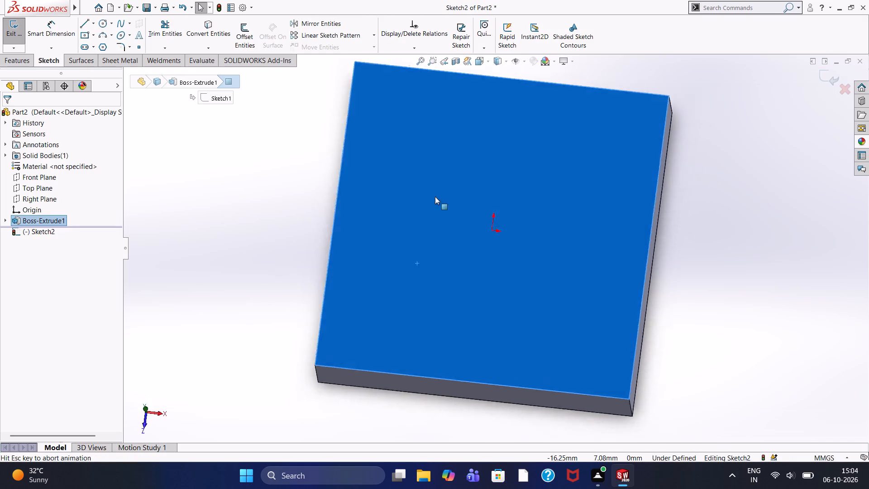
{"action": "left_click", "coordinate": [304, 235]}
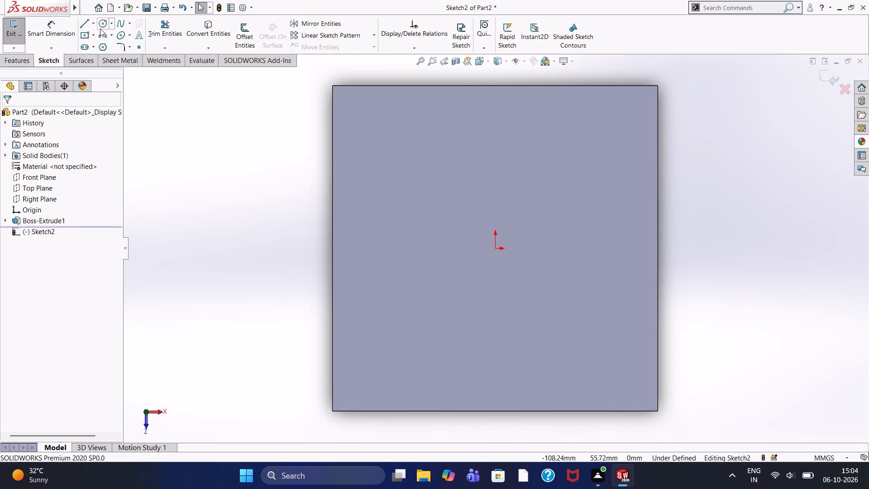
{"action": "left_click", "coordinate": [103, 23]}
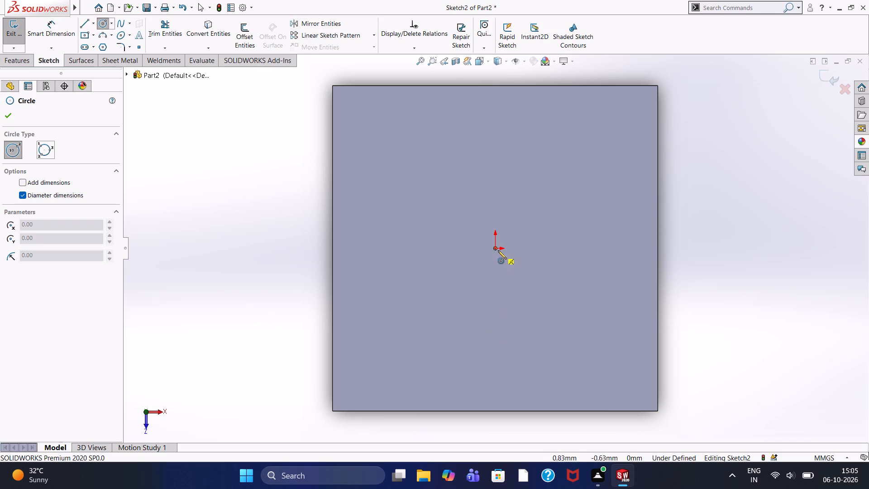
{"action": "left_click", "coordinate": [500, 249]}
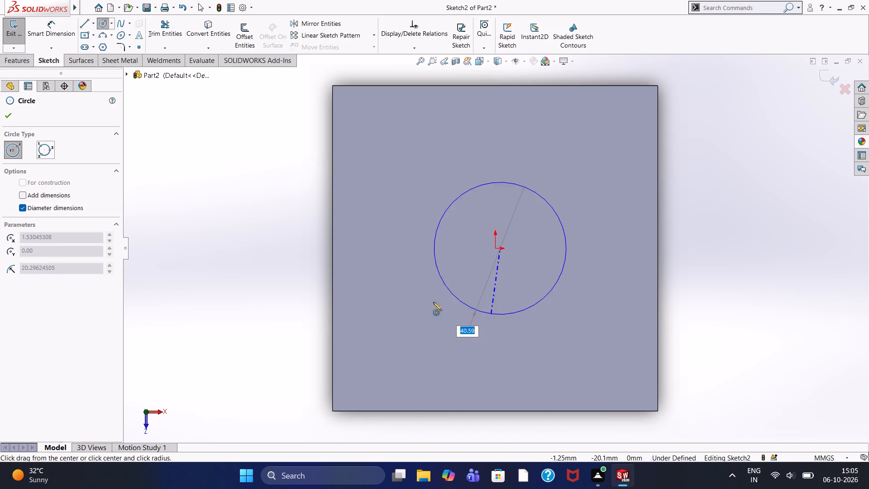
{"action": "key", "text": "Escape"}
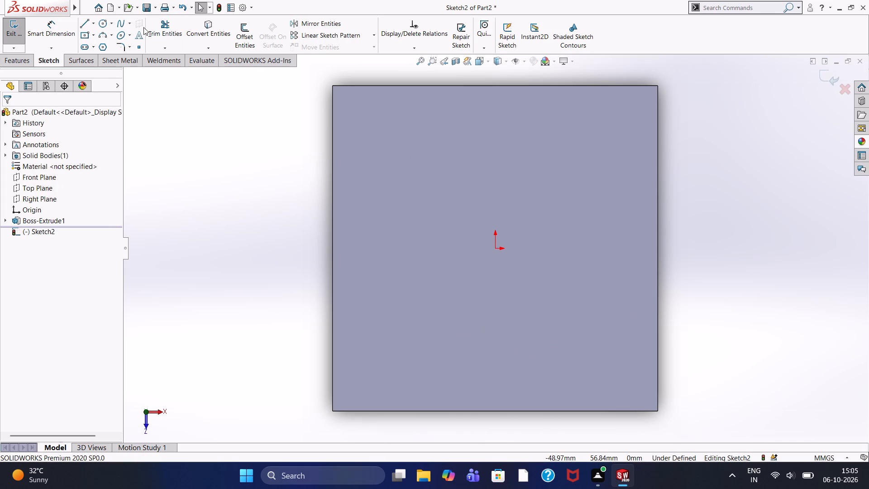
Sketch a 100 mm diameter circle centred on the origin of the block's top face.
{"action": "left_click", "coordinate": [101, 24]}
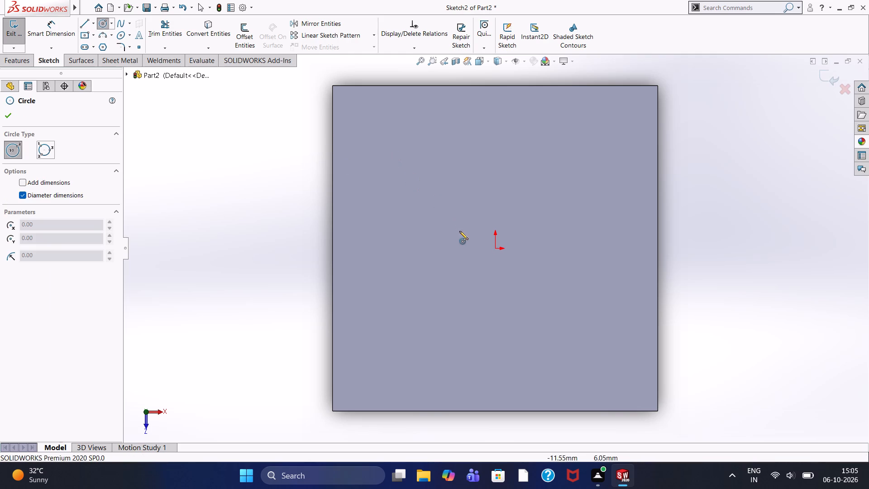
{"action": "left_click", "coordinate": [495, 249]}
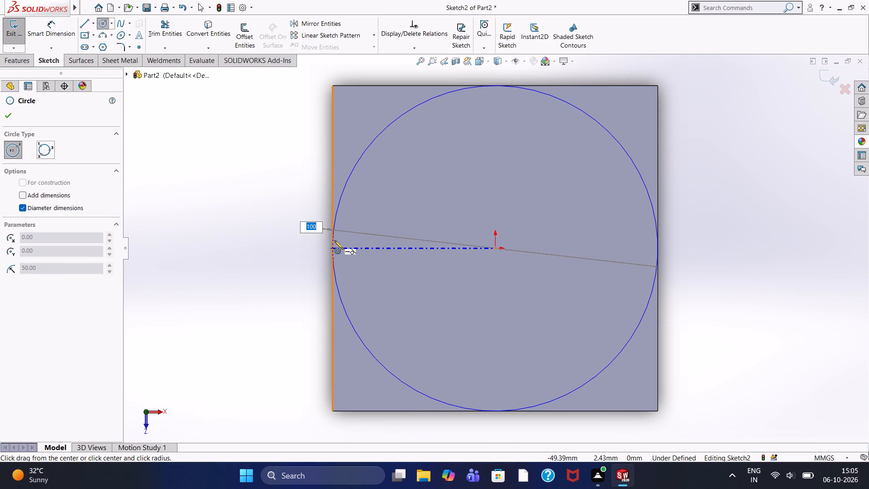
{"action": "type", "text": "100"}
{"action": "key", "text": "Return"}
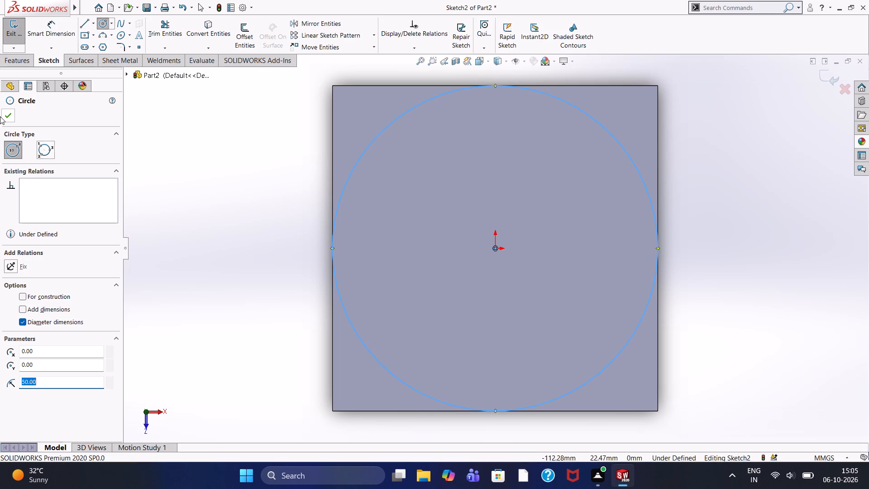
{"action": "left_click", "coordinate": [6, 115]}
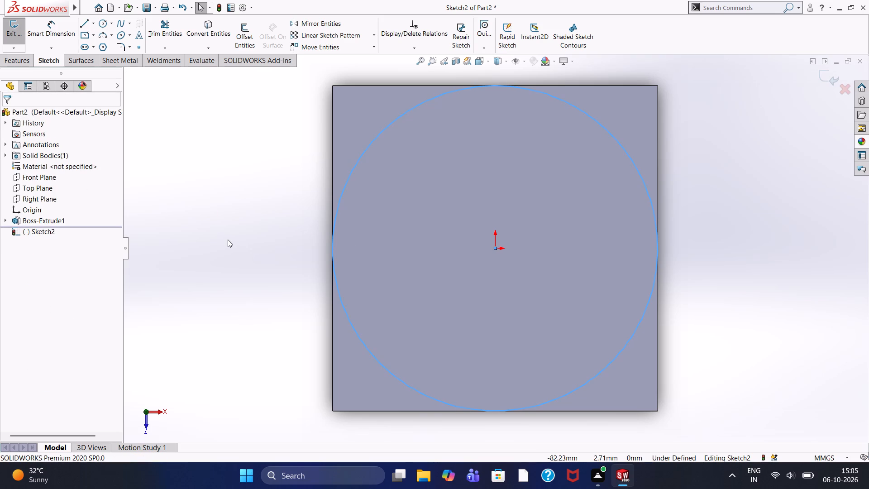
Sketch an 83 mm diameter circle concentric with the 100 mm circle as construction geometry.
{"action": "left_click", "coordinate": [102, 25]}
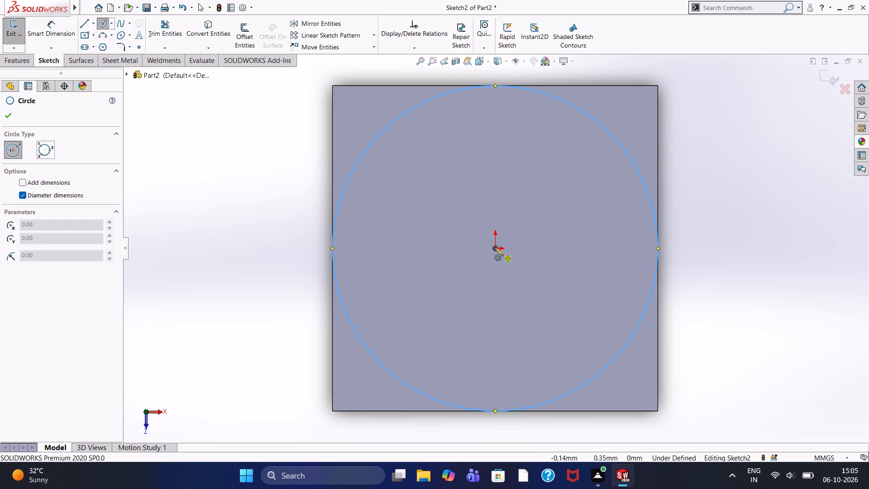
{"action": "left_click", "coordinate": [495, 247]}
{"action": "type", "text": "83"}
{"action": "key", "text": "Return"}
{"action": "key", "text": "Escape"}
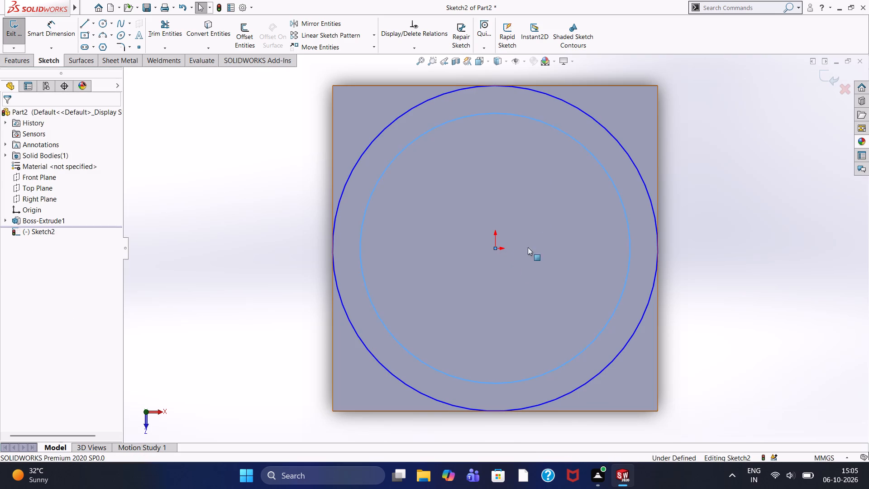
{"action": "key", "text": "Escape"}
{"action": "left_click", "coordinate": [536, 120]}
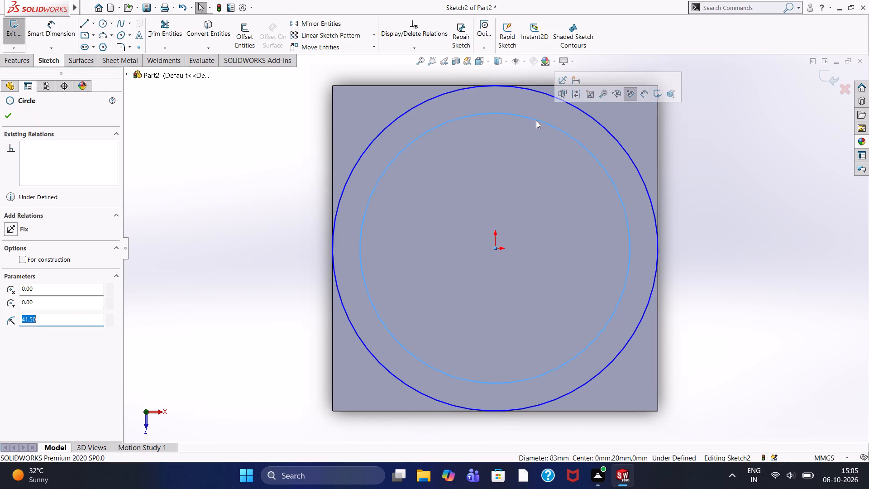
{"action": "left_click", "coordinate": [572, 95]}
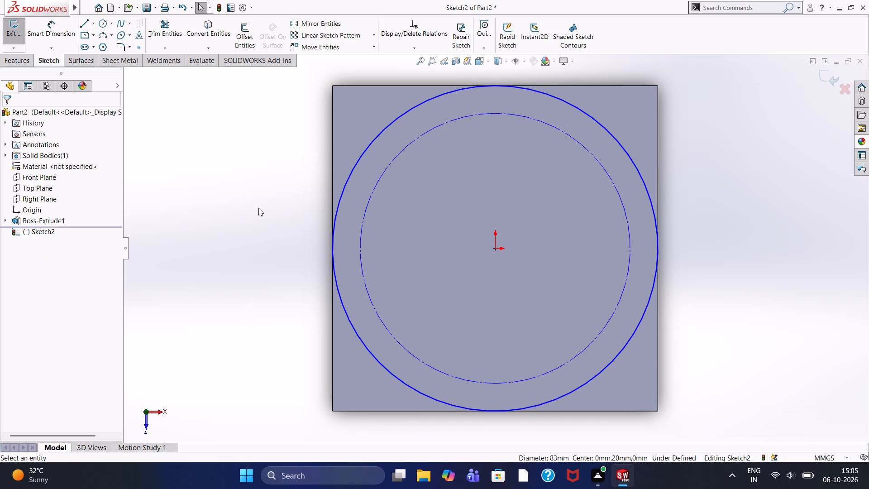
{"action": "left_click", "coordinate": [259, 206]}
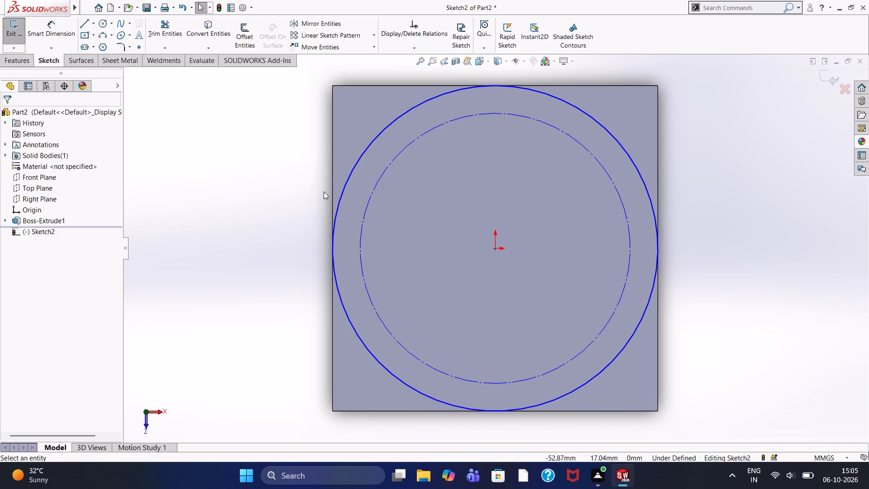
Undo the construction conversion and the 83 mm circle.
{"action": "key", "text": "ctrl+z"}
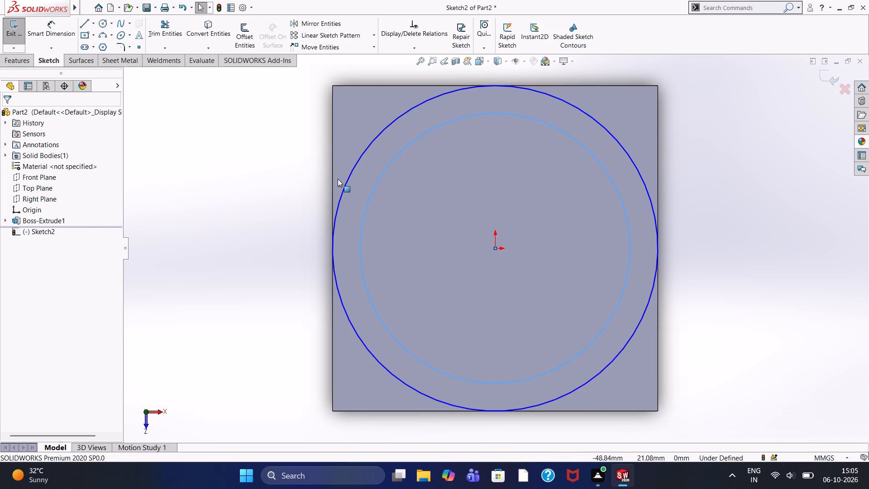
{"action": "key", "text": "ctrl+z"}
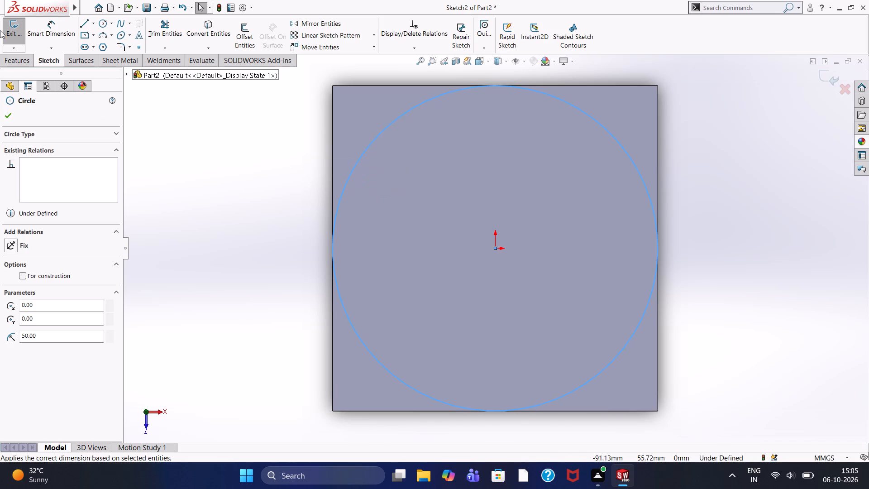
Extrude the 100 mm circle 5 mm above the block as a blind boss merged with the body.
{"action": "left_click", "coordinate": [30, 62]}
{"action": "left_click", "coordinate": [13, 33]}
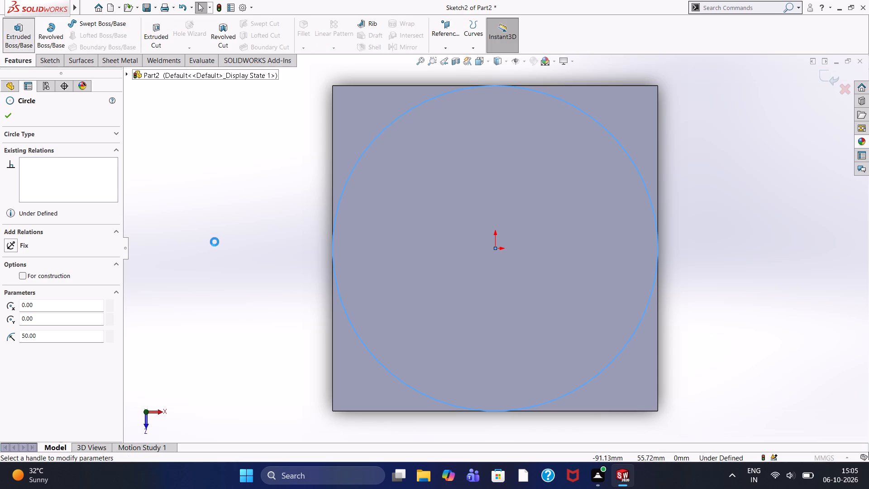
{"action": "scroll", "coordinate": [215, 242], "scroll_direction": "down", "scroll_amount": 1}
{"action": "middle_click_drag", "start_coordinate": [215, 242], "coordinate": [257, 144]}
{"action": "scroll", "coordinate": [215, 242], "scroll_direction": "up", "scroll_amount": 1}
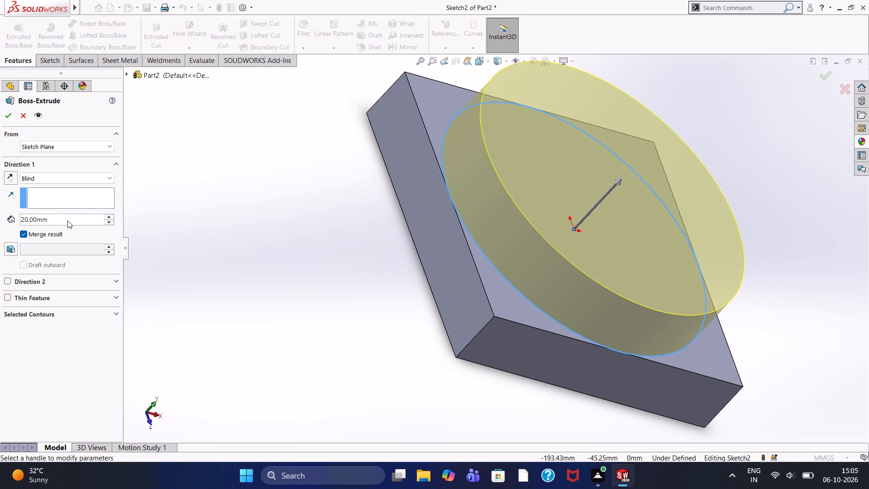
{"action": "left_click_drag", "start_coordinate": [67, 221], "coordinate": [0, 236]}
{"action": "key", "text": "5"}
{"action": "key", "text": "Return"}
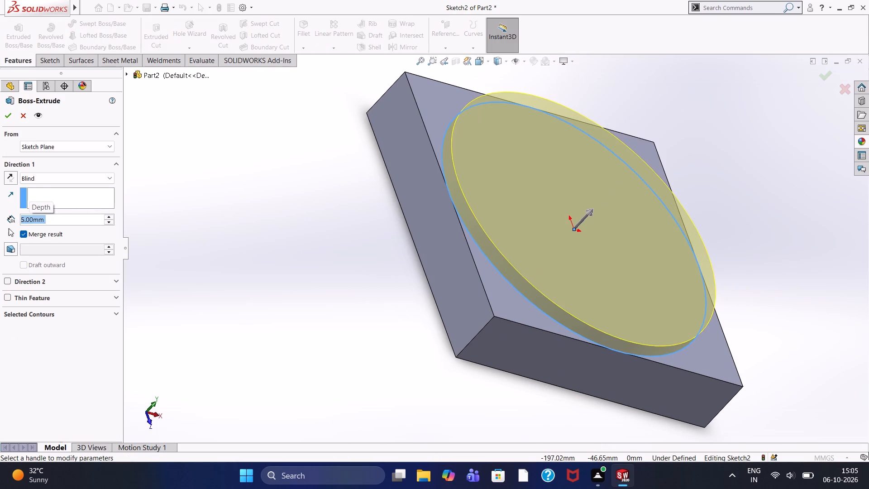
{"action": "left_click", "coordinate": [7, 116]}
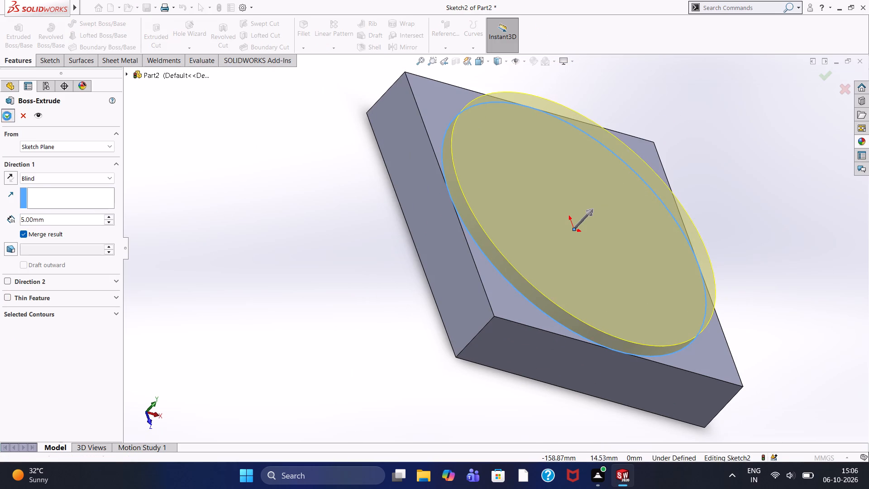
{"action": "left_click", "coordinate": [249, 147]}
Start a sketch on the circular boss's top face, viewed square-on.
{"action": "left_click", "coordinate": [570, 189]}
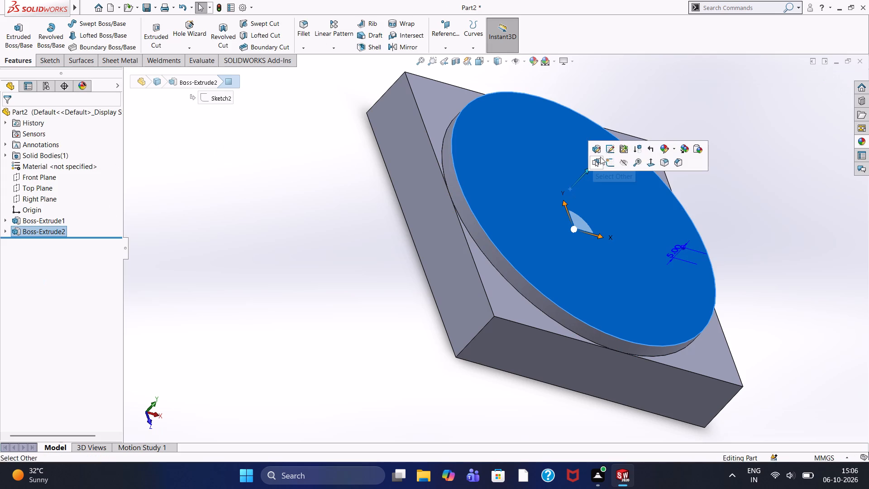
{"action": "left_click", "coordinate": [605, 165]}
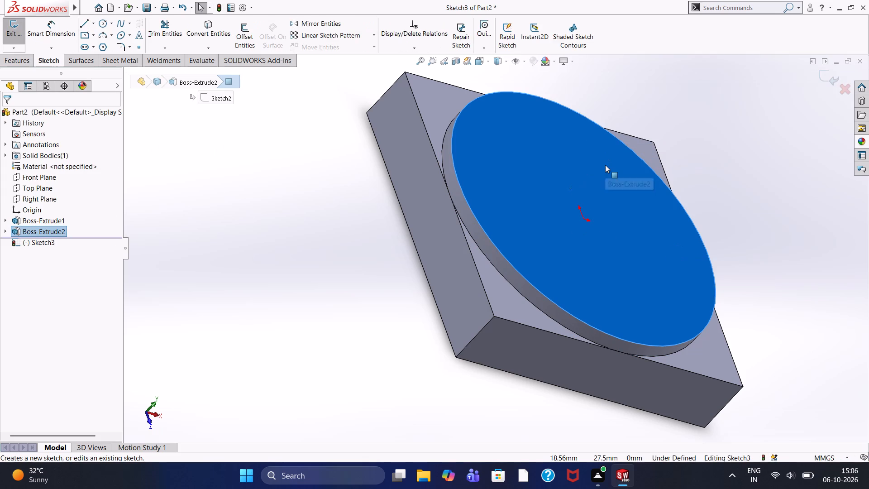
{"action": "key", "text": "ctrl+8"}
{"action": "left_click", "coordinate": [764, 115]}
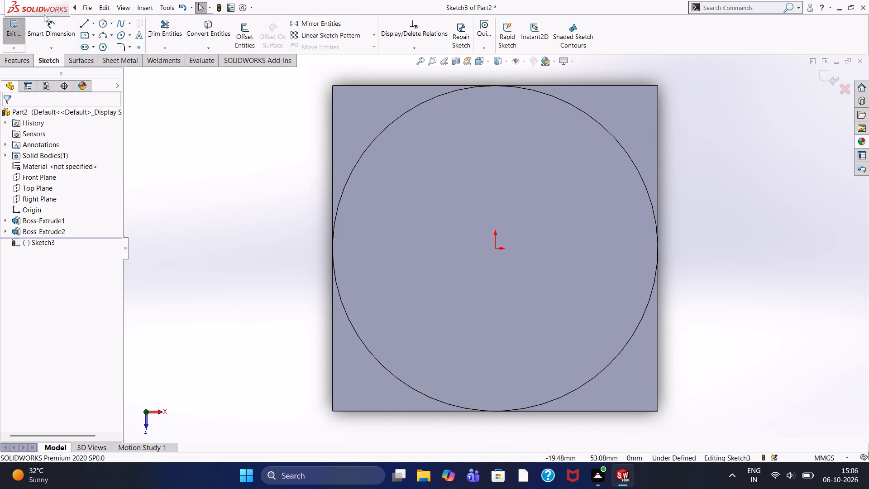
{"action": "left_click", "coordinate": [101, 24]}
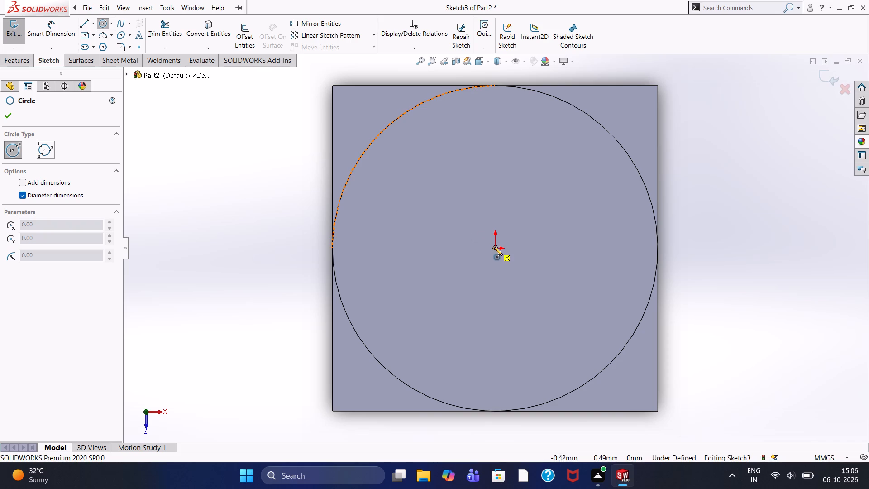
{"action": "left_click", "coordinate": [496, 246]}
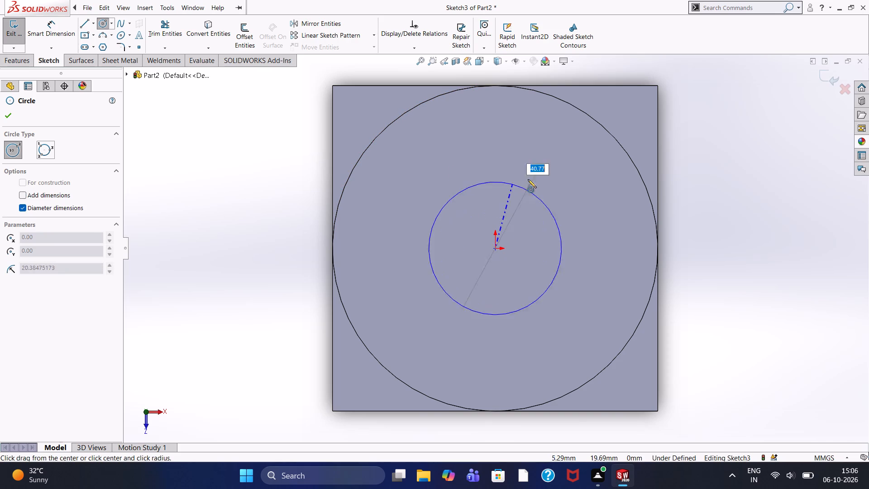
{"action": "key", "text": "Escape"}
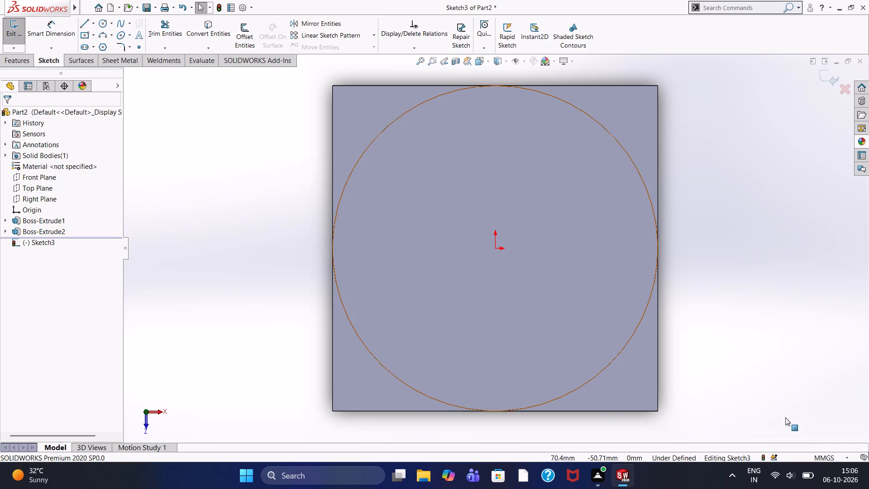
Sketch an 83 mm diameter circle centred on the origin as construction geometry.
{"action": "left_click", "coordinate": [102, 26]}
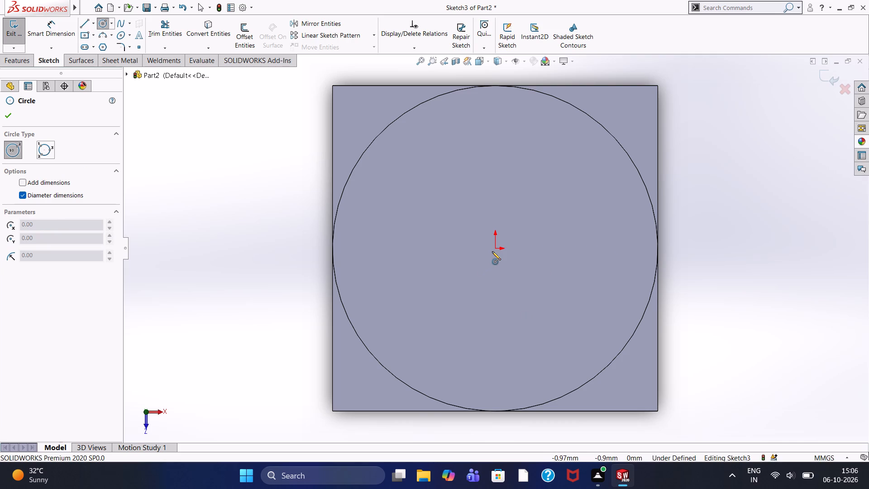
{"action": "left_click", "coordinate": [495, 247]}
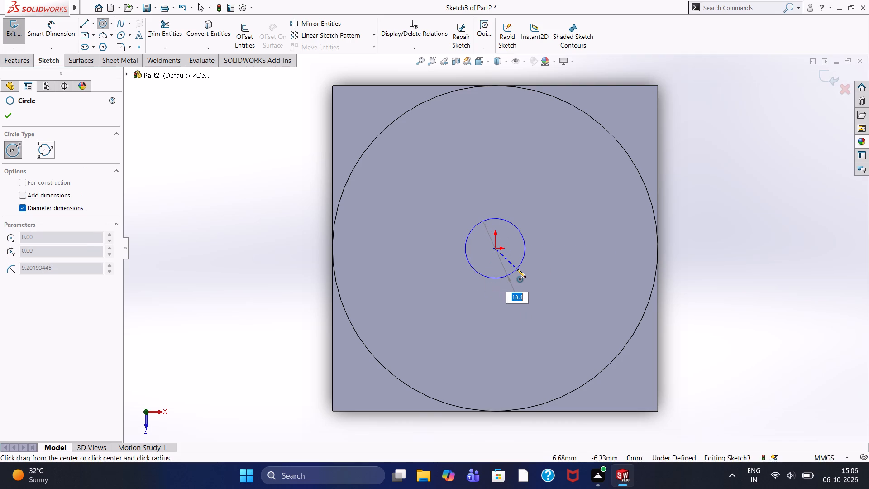
{"action": "type", "text": "83"}
{"action": "key", "text": "Return"}
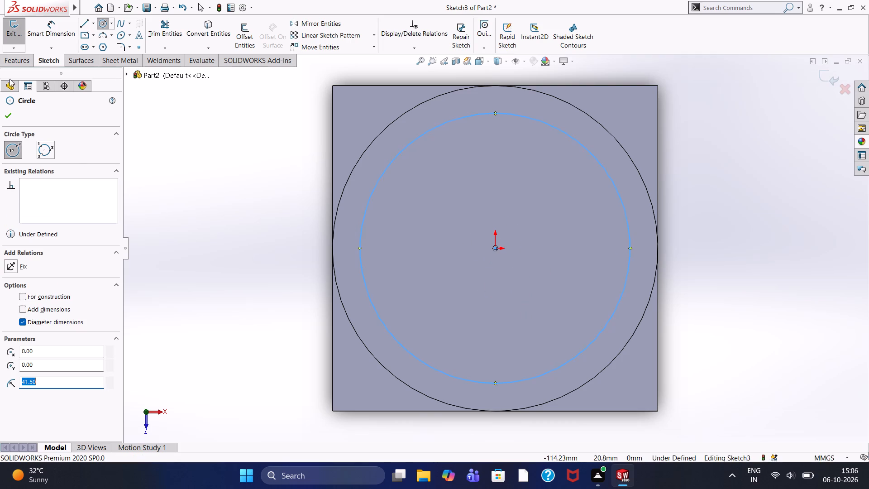
{"action": "left_click", "coordinate": [11, 116]}
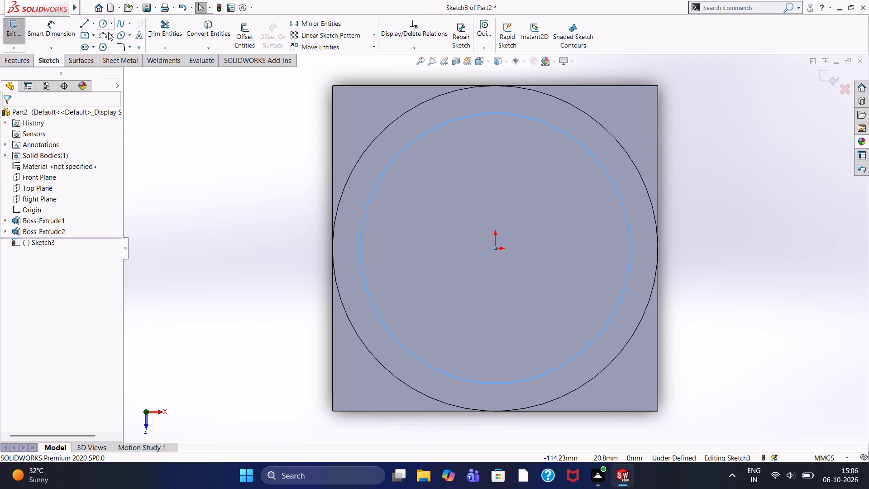
{"action": "left_click", "coordinate": [383, 171]}
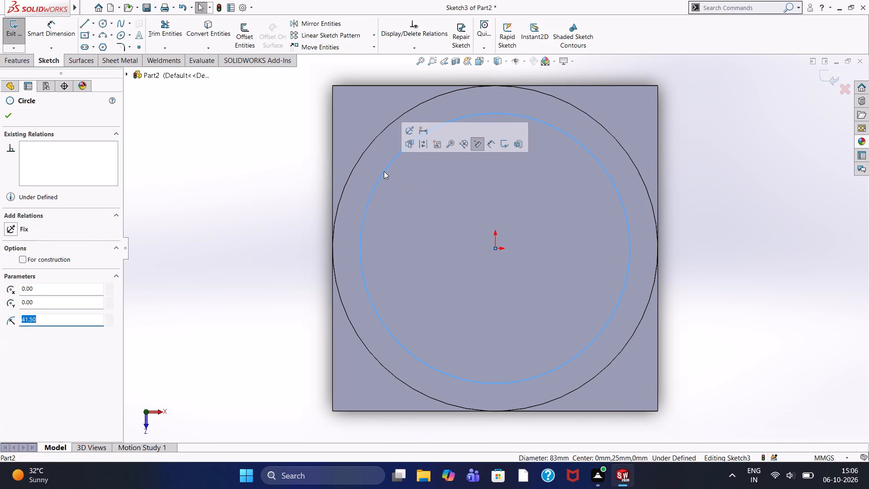
{"action": "key", "text": "Escape"}
{"action": "key", "text": "Escape"}
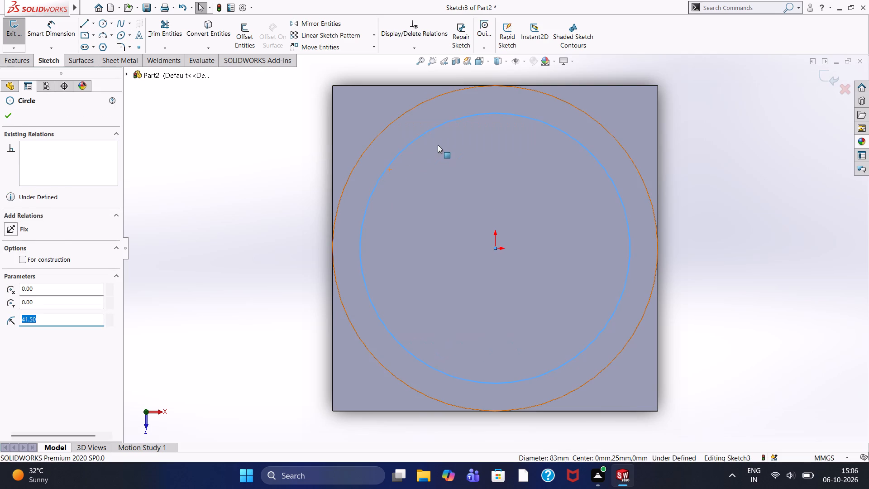
{"action": "left_click", "coordinate": [433, 131]}
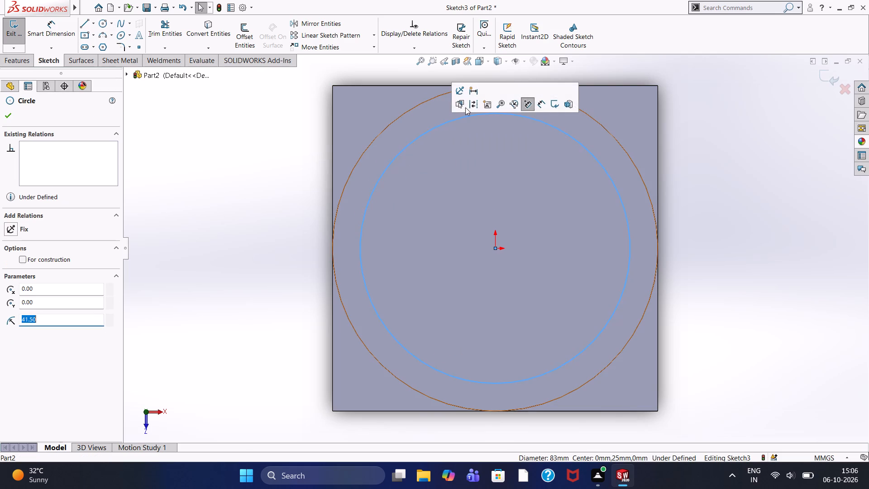
{"action": "left_click", "coordinate": [470, 107]}
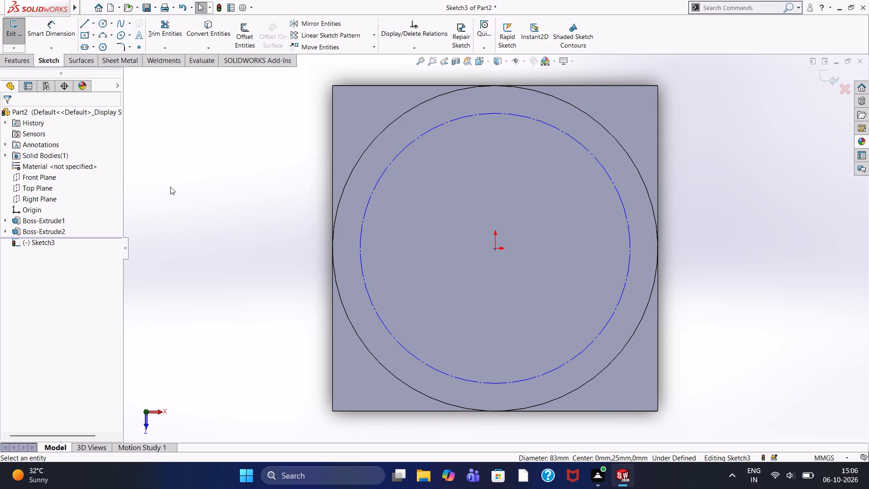
{"action": "left_click", "coordinate": [170, 187]}
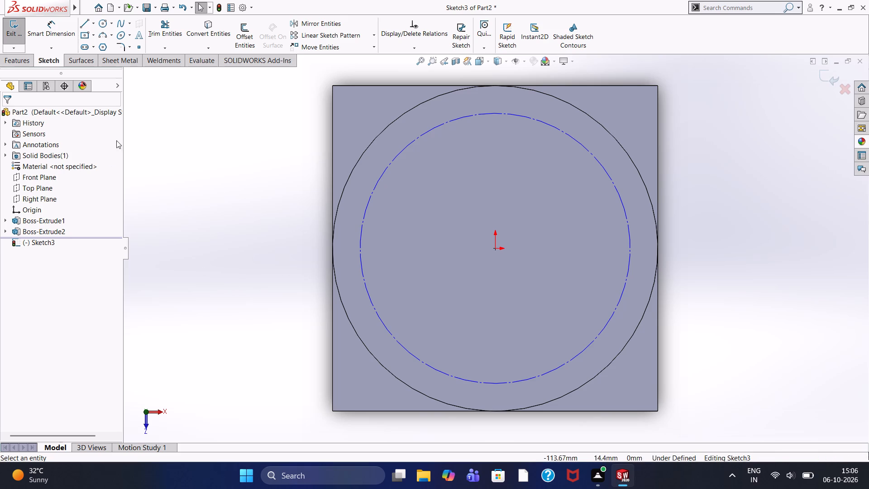
Sketch four 8 mm diameter circles centred on the four quadrant points of the construction circle.
{"action": "left_click", "coordinate": [104, 26]}
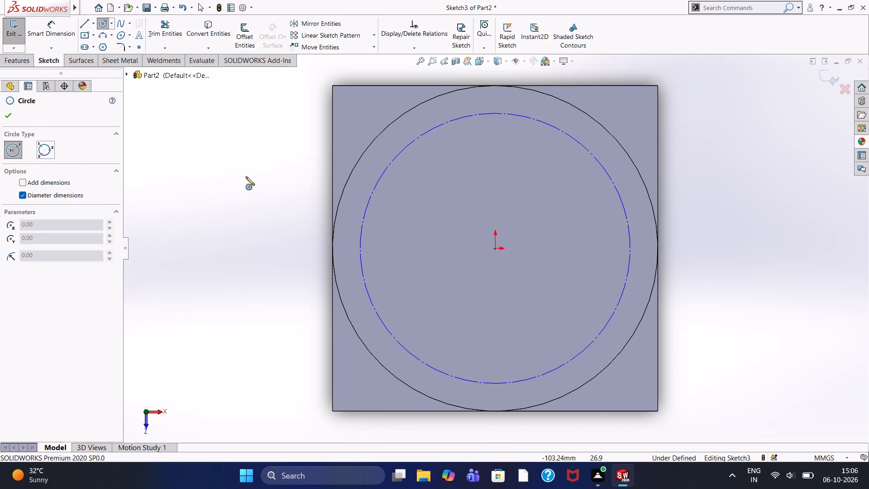
{"action": "left_click", "coordinate": [495, 113]}
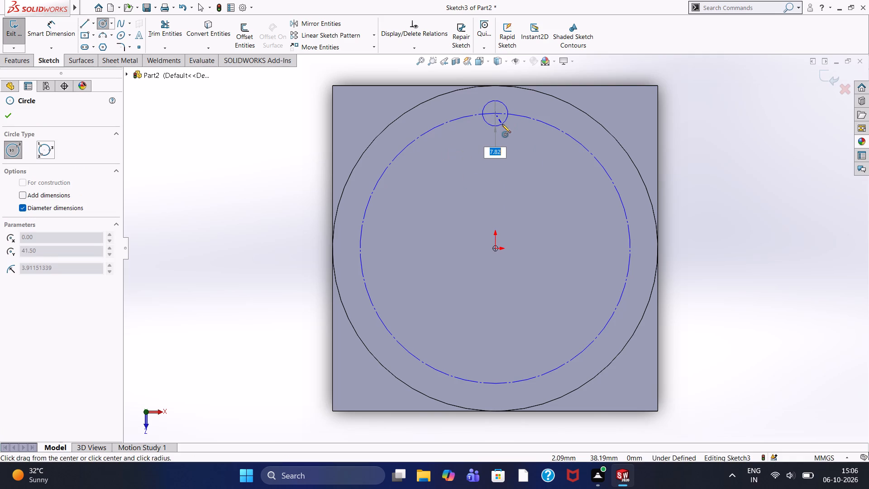
{"action": "key", "text": "8"}
{"action": "key", "text": "Return"}
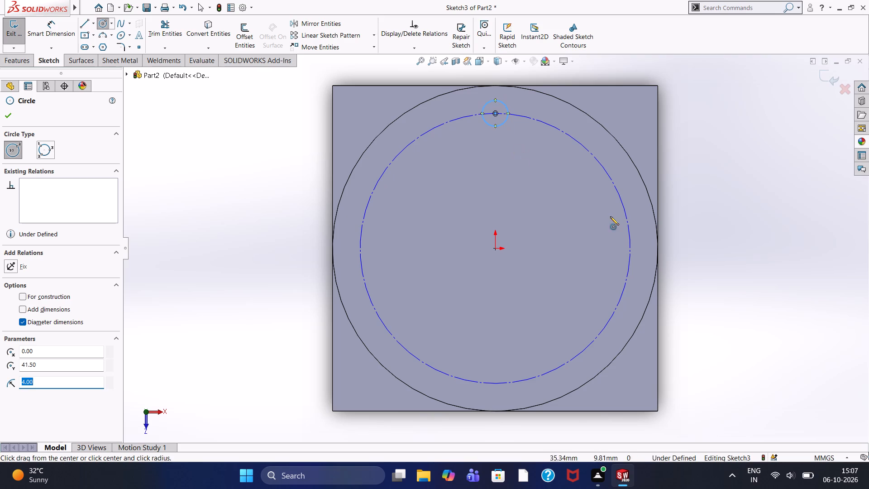
{"action": "left_click", "coordinate": [631, 249]}
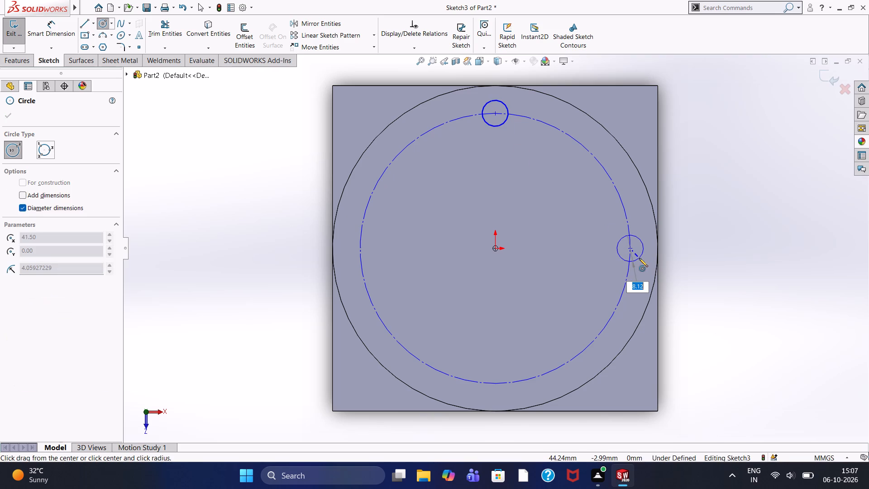
{"action": "key", "text": "8"}
{"action": "key", "text": "Return"}
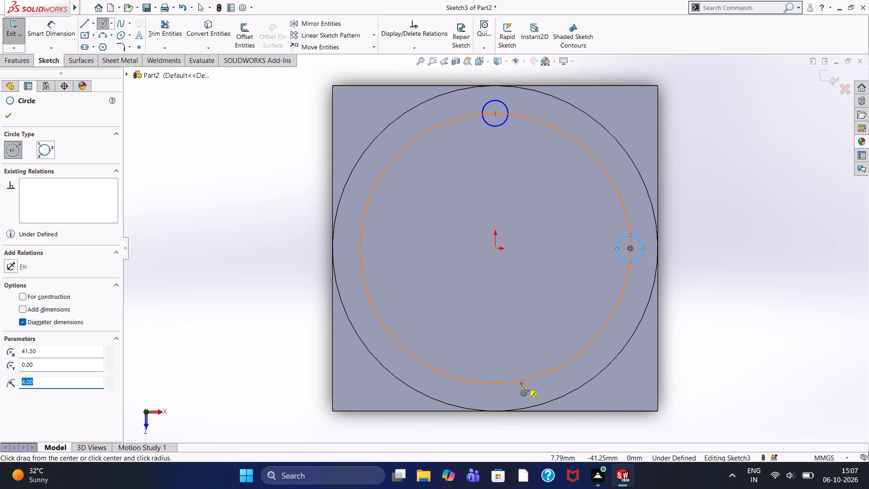
{"action": "left_click", "coordinate": [495, 383]}
{"action": "key", "text": "8"}
{"action": "key", "text": "Return"}
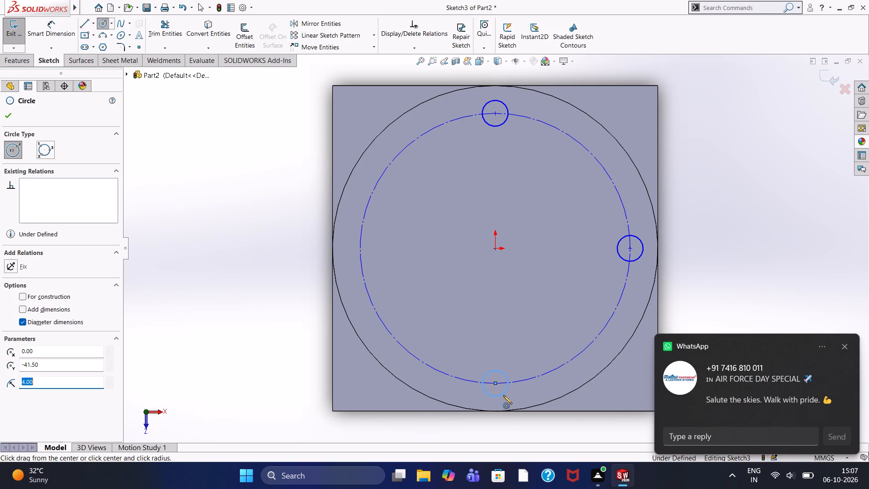
{"action": "left_click", "coordinate": [360, 248]}
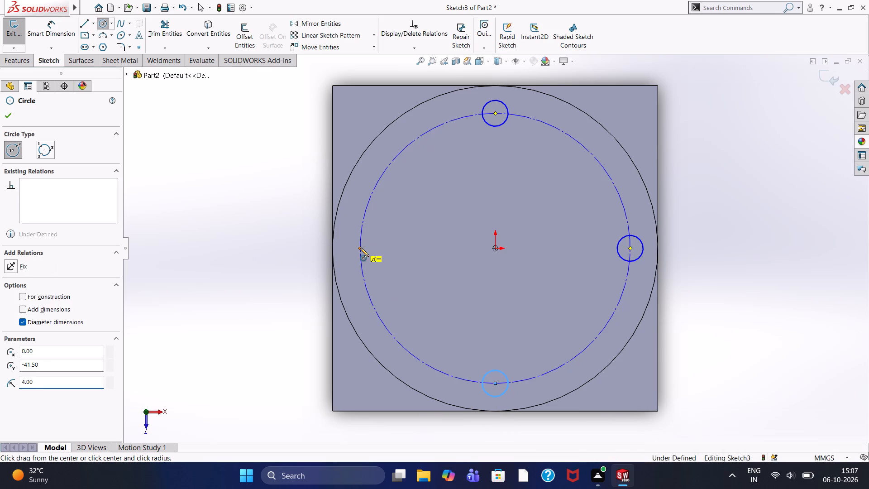
{"action": "key", "text": "8"}
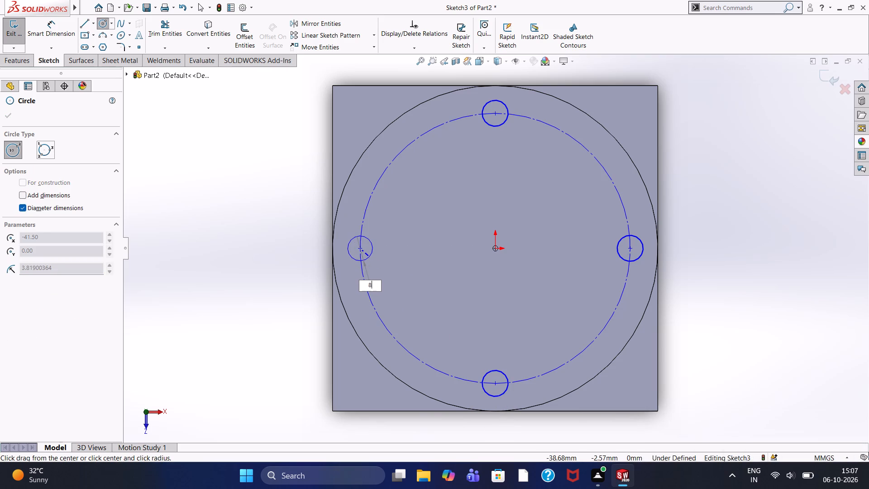
{"action": "key", "text": "Return"}
{"action": "left_click", "coordinate": [7, 114]}
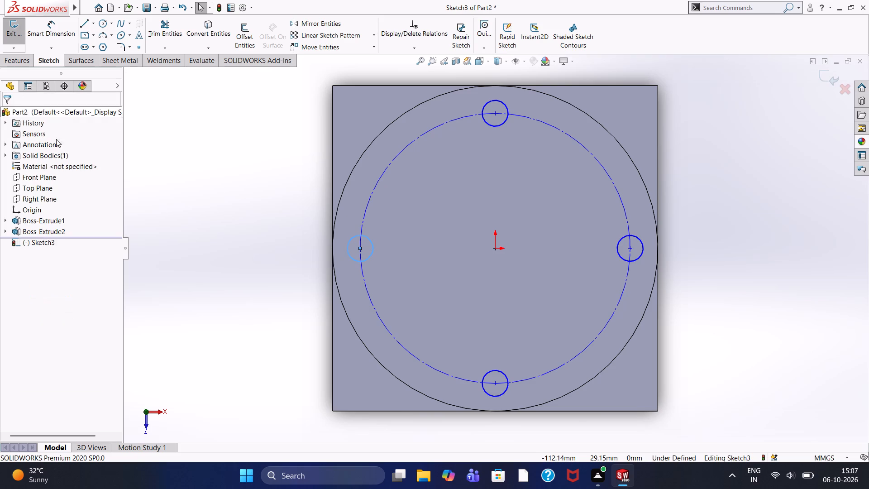
{"action": "key", "text": "Escape"}
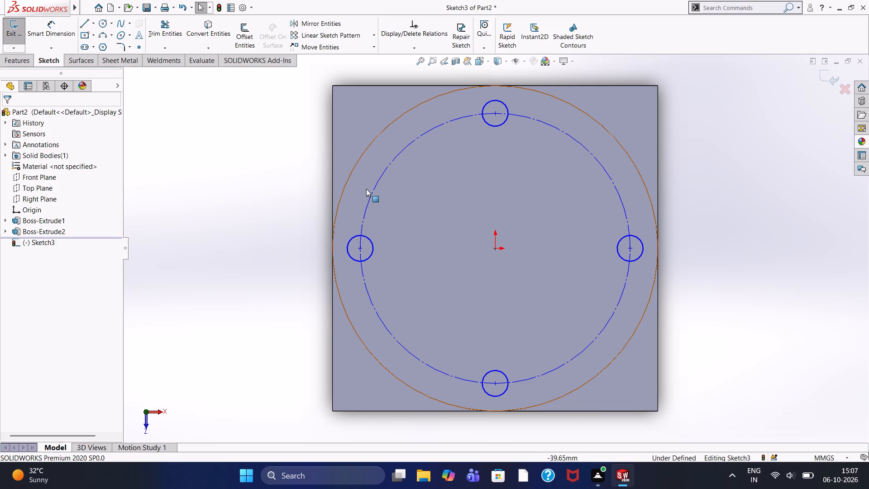
Dimension the diameter of the construction circle, placing the dimension outside the block near its upper-left corner.
{"action": "left_click", "coordinate": [57, 28]}
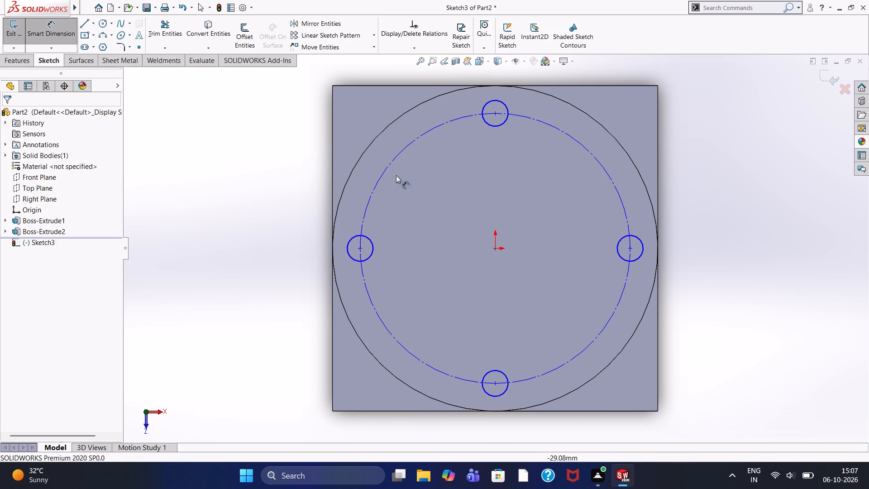
{"action": "left_click", "coordinate": [386, 172]}
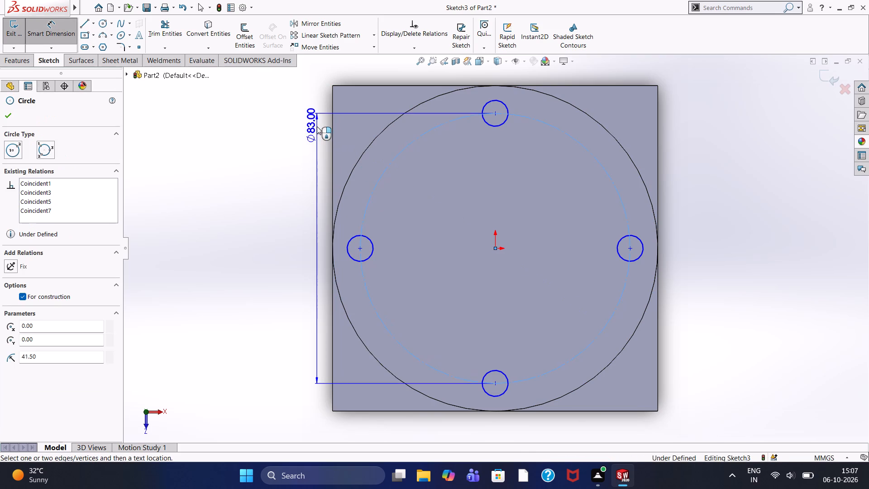
{"action": "left_click", "coordinate": [276, 94]}
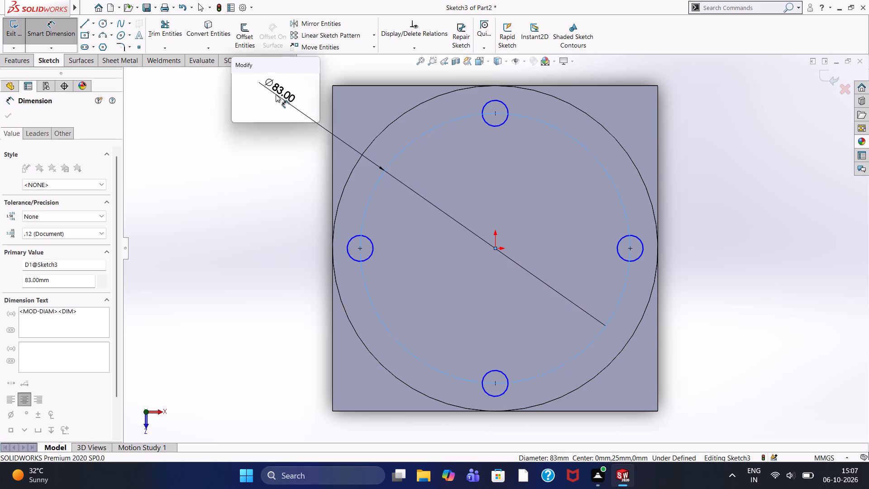
{"action": "left_click", "coordinate": [234, 82]}
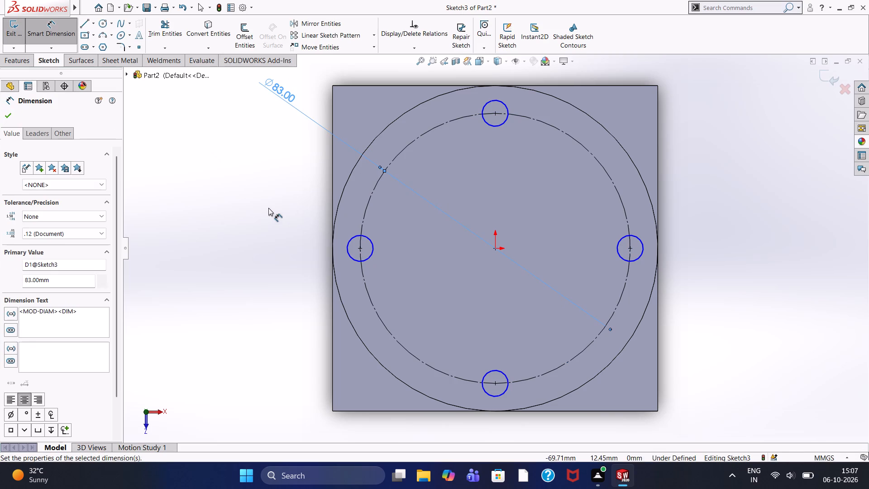
{"action": "left_click", "coordinate": [14, 121]}
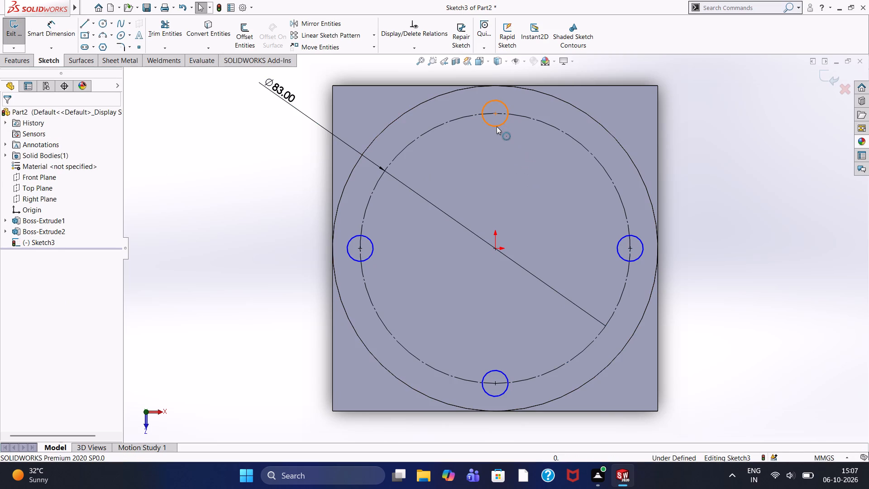
Add an Equal relation between the four small circles on the construction circle.
{"action": "left_click", "coordinate": [497, 126]}
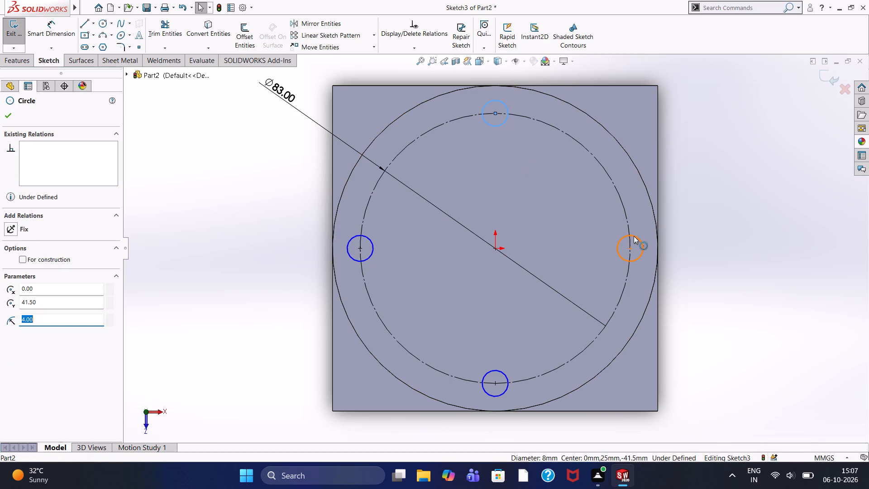
{"action": "left_click", "coordinate": [634, 236], "text": "ctrl"}
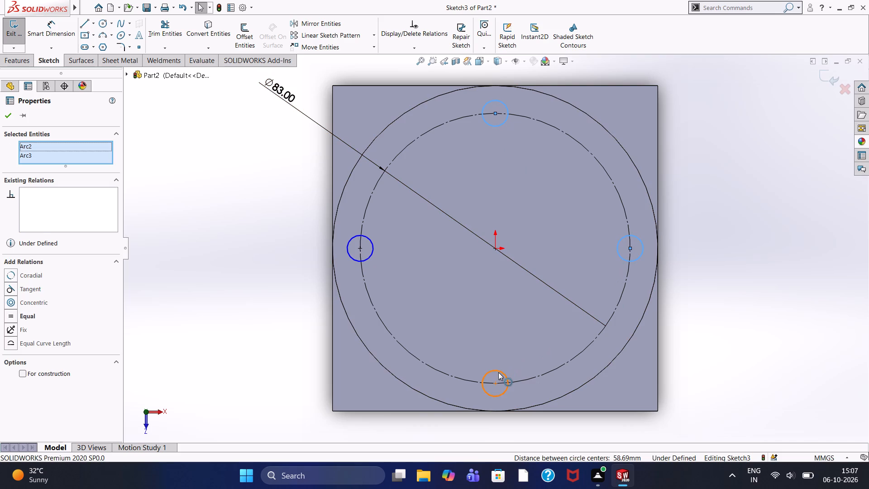
{"action": "left_click", "coordinate": [498, 372], "text": "ctrl"}
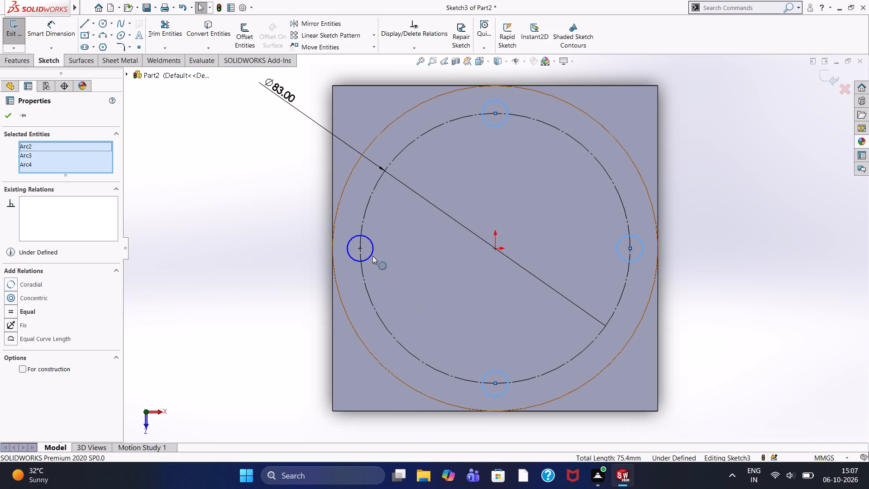
{"action": "left_click", "coordinate": [372, 256], "text": "ctrl"}
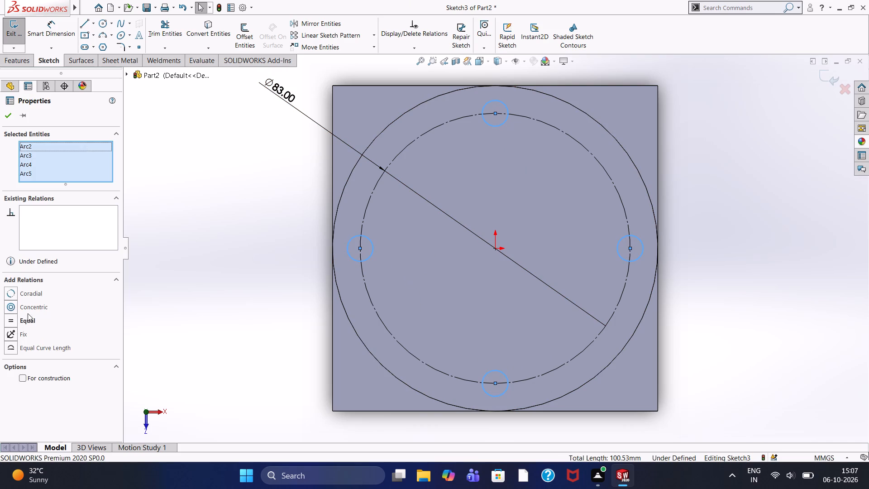
{"action": "left_click", "coordinate": [37, 321]}
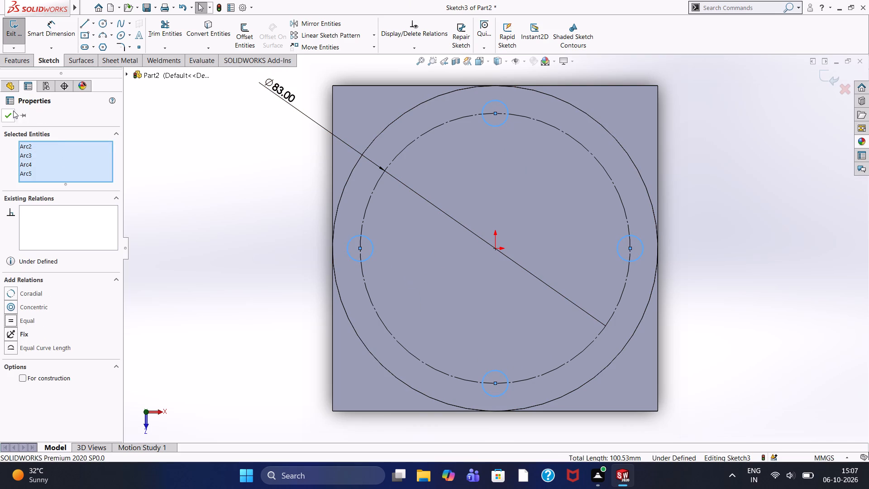
Dimension the diameter of the small circle at the top quadrant, placing the dimension outside the block's upper edge.
{"action": "left_click", "coordinate": [3, 115]}
{"action": "left_click", "coordinate": [224, 168]}
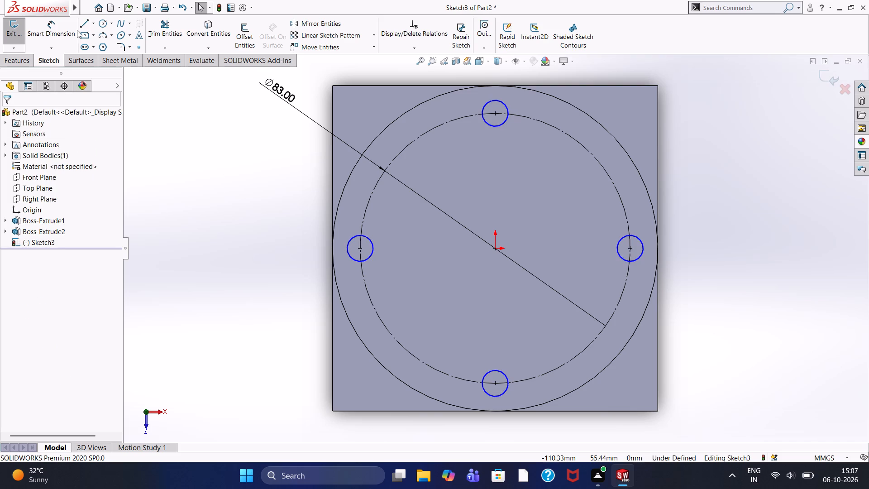
{"action": "left_click", "coordinate": [64, 29]}
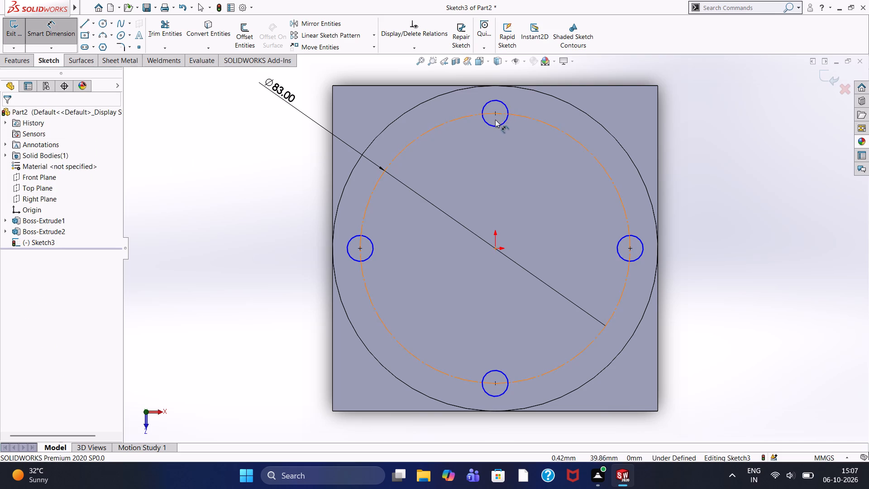
{"action": "left_click", "coordinate": [502, 102]}
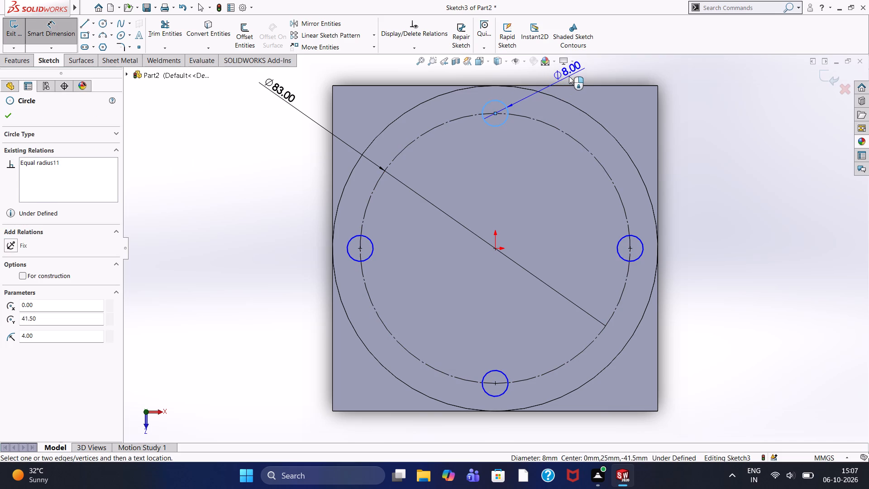
{"action": "left_click", "coordinate": [569, 76]}
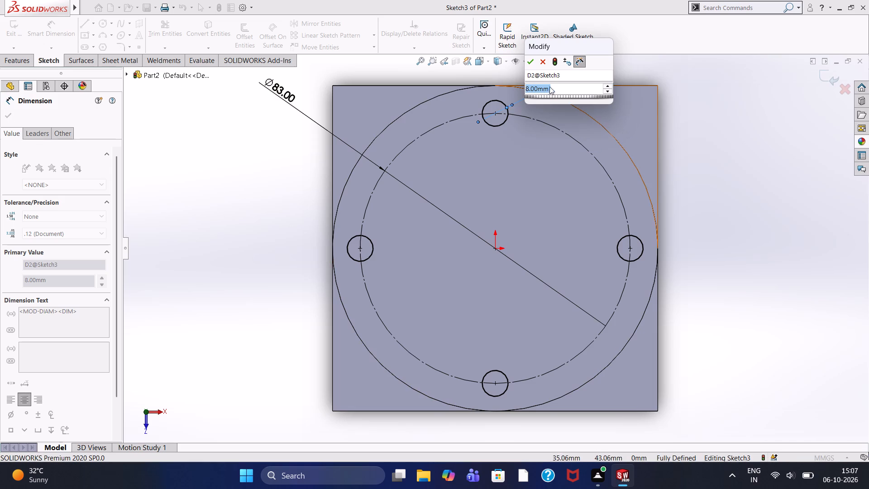
{"action": "left_click", "coordinate": [528, 63]}
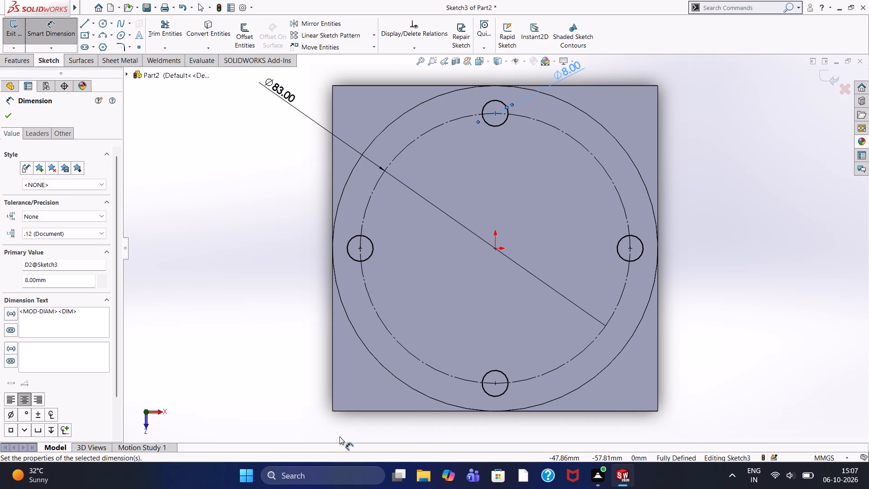
{"action": "left_click", "coordinate": [10, 118]}
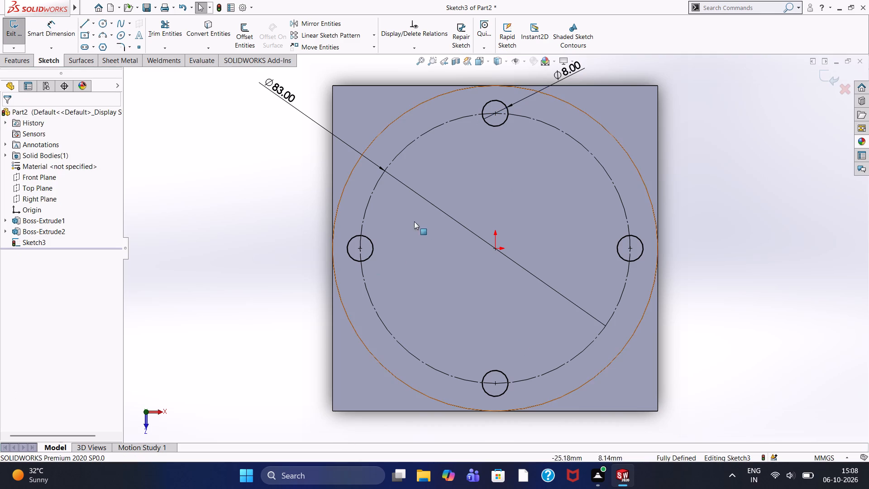
{"action": "left_click", "coordinate": [216, 204]}
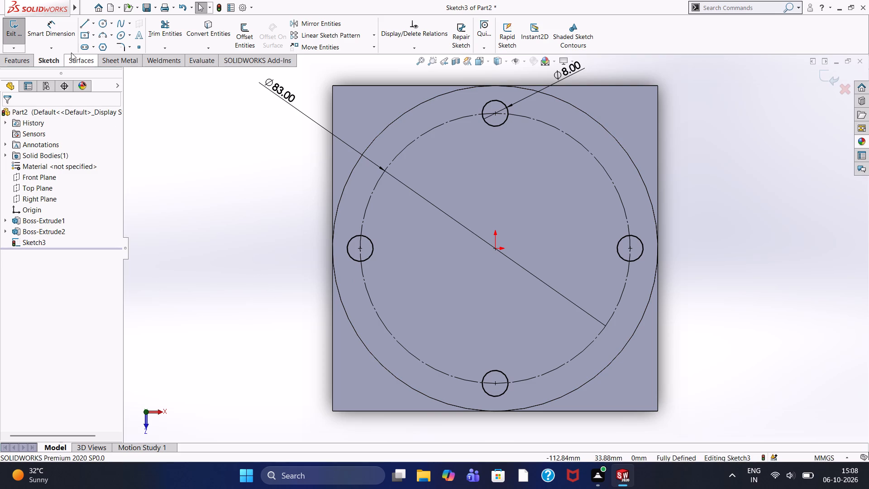
Cut-extrude the four small circles into the round boss with a Blind depth of 5 mm.
{"action": "left_click", "coordinate": [13, 60]}
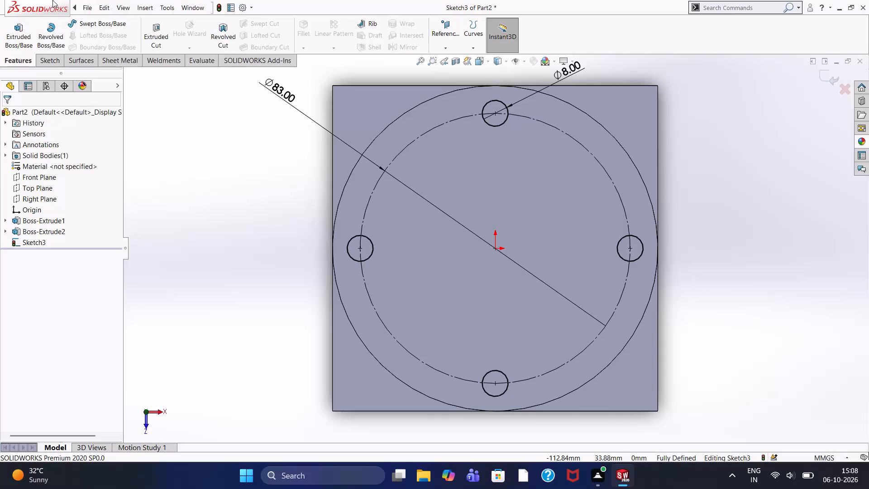
{"action": "left_click", "coordinate": [162, 36]}
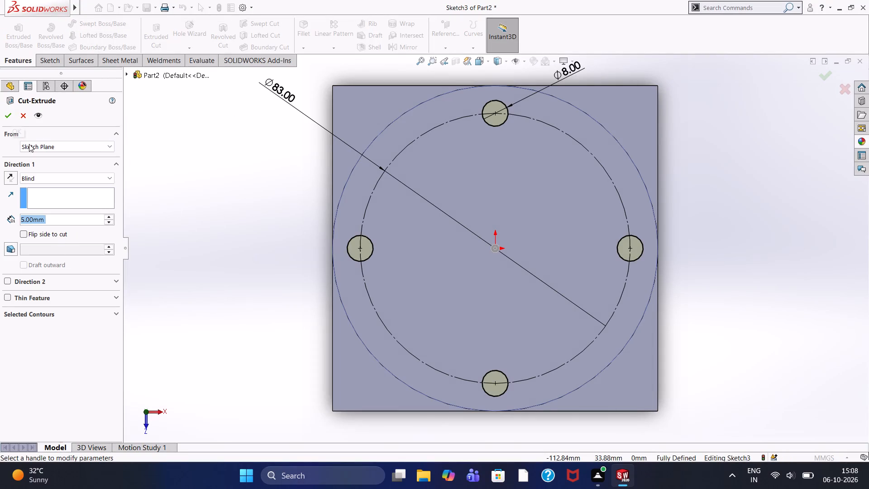
{"action": "middle_click_drag", "start_coordinate": [254, 244], "coordinate": [263, 124]}
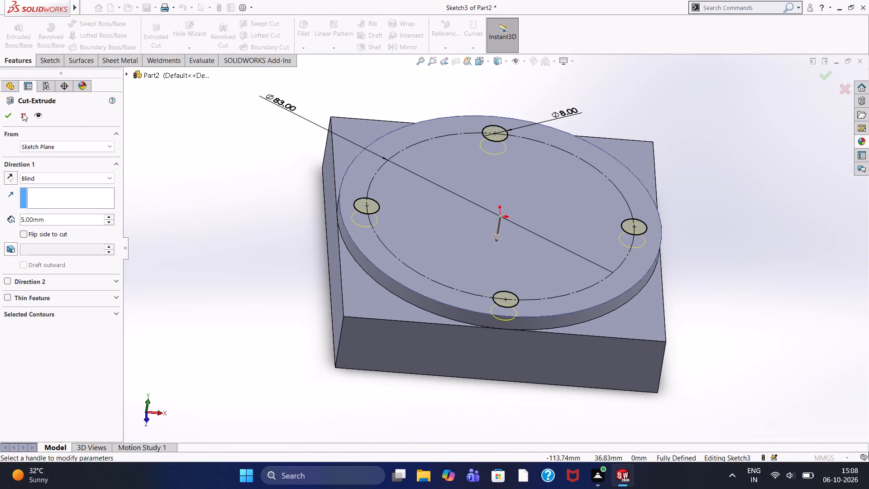
{"action": "left_click", "coordinate": [10, 116]}
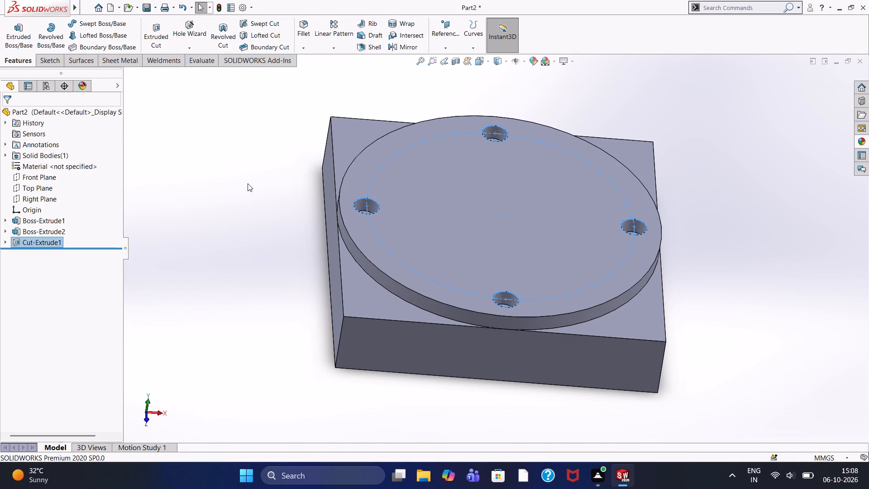
{"action": "left_click", "coordinate": [248, 183]}
Start a new sketch on the top face of the round boss, viewed face-on.
{"action": "middle_click_drag", "start_coordinate": [287, 182], "coordinate": [275, 256]}
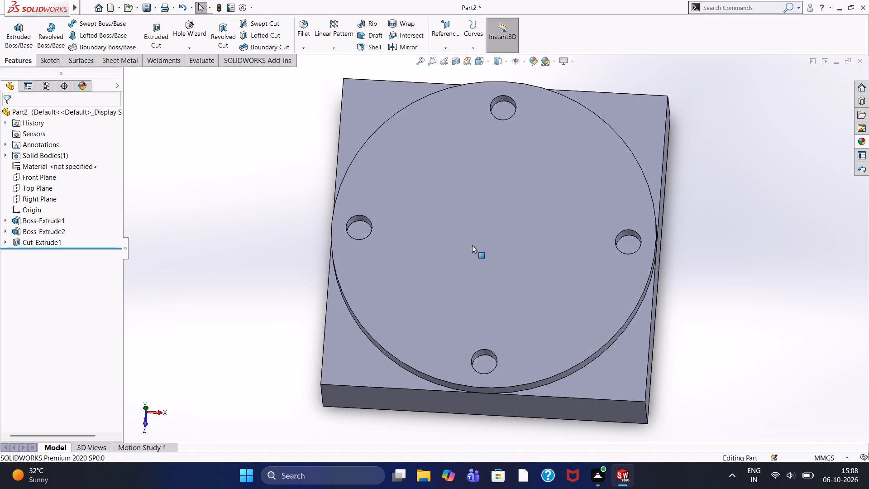
{"action": "left_click", "coordinate": [472, 245]}
{"action": "left_click", "coordinate": [512, 223]}
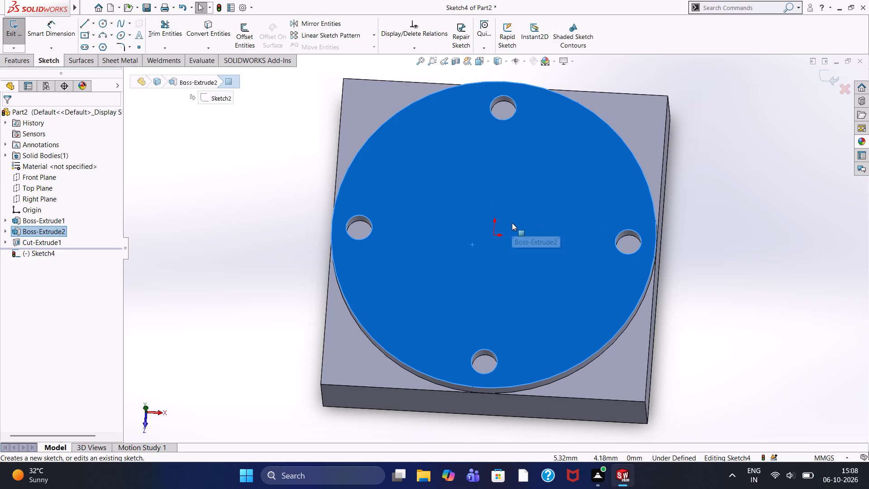
{"action": "key", "text": "ctrl+8"}
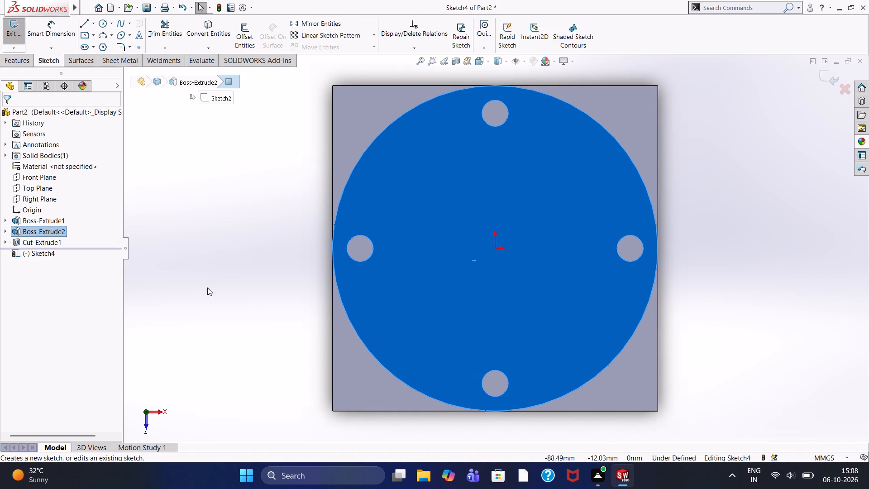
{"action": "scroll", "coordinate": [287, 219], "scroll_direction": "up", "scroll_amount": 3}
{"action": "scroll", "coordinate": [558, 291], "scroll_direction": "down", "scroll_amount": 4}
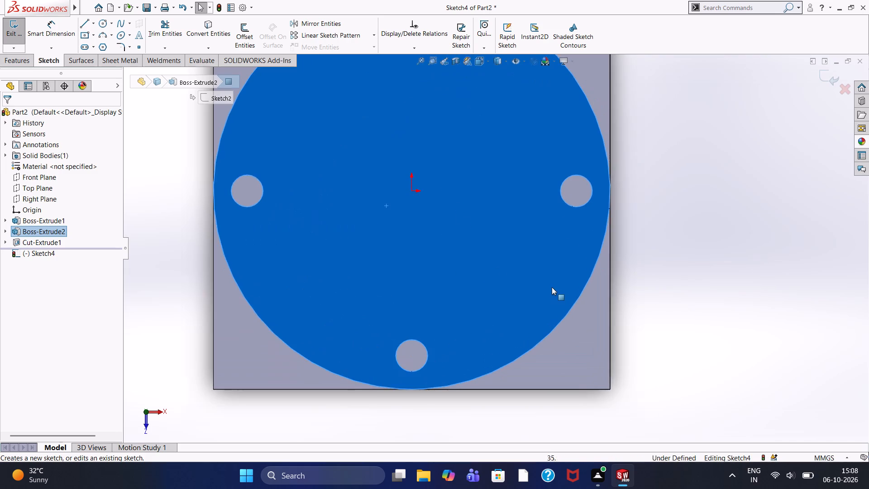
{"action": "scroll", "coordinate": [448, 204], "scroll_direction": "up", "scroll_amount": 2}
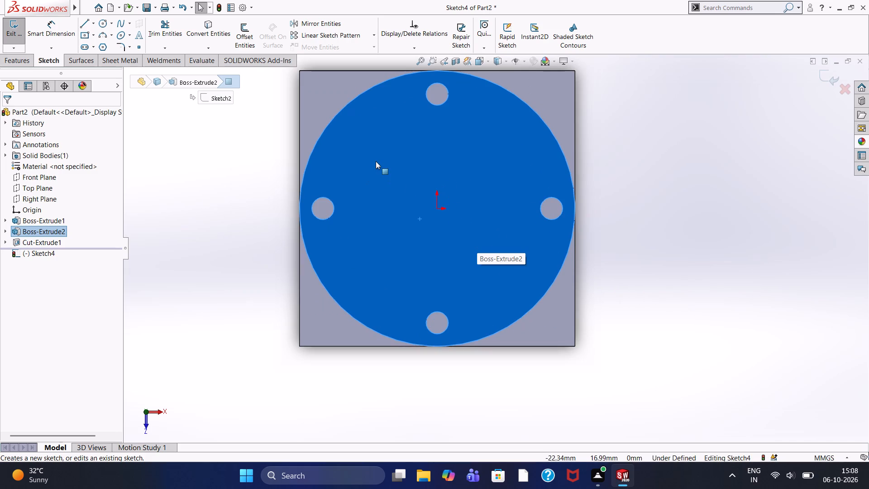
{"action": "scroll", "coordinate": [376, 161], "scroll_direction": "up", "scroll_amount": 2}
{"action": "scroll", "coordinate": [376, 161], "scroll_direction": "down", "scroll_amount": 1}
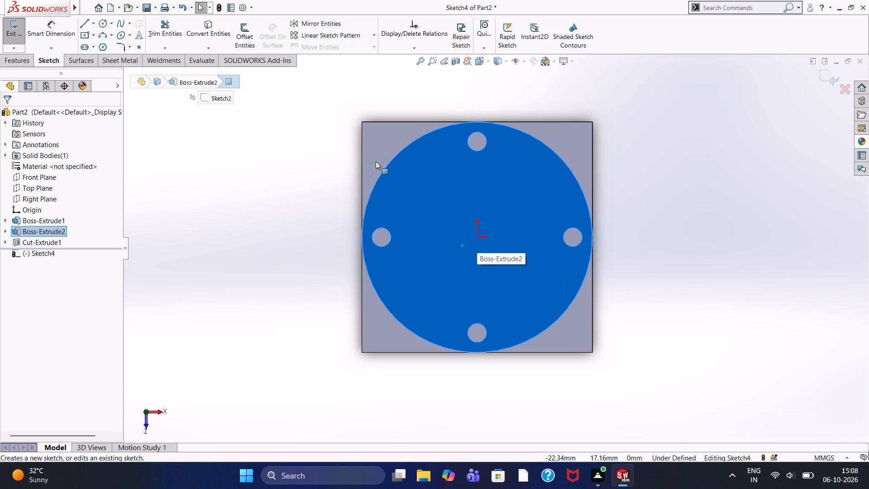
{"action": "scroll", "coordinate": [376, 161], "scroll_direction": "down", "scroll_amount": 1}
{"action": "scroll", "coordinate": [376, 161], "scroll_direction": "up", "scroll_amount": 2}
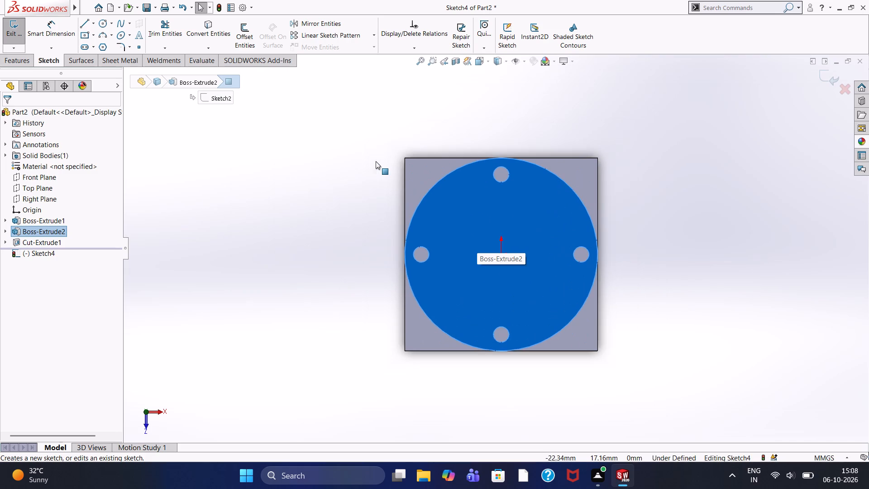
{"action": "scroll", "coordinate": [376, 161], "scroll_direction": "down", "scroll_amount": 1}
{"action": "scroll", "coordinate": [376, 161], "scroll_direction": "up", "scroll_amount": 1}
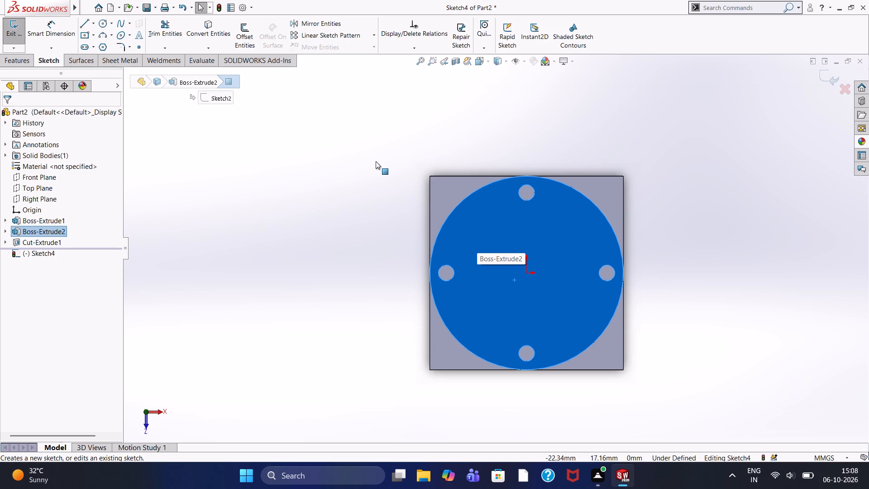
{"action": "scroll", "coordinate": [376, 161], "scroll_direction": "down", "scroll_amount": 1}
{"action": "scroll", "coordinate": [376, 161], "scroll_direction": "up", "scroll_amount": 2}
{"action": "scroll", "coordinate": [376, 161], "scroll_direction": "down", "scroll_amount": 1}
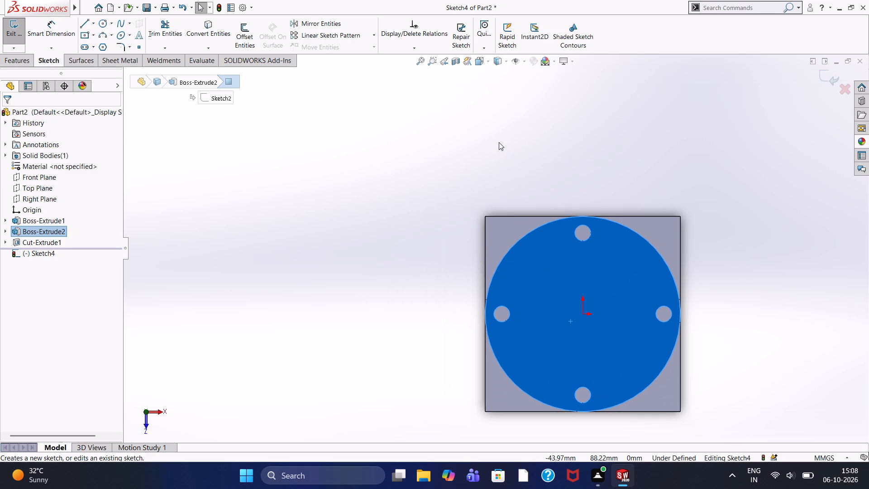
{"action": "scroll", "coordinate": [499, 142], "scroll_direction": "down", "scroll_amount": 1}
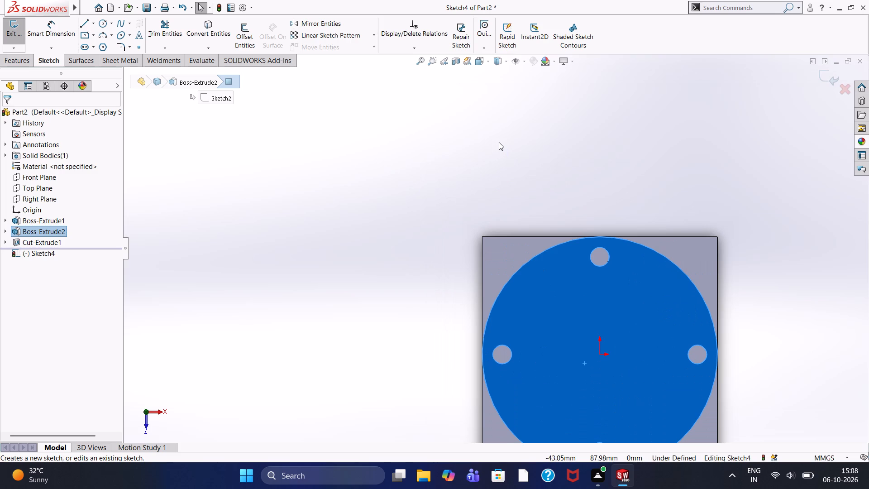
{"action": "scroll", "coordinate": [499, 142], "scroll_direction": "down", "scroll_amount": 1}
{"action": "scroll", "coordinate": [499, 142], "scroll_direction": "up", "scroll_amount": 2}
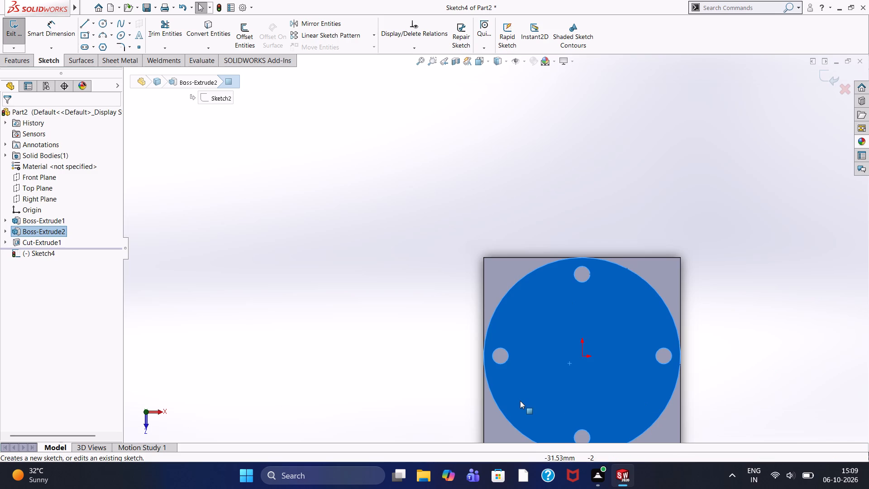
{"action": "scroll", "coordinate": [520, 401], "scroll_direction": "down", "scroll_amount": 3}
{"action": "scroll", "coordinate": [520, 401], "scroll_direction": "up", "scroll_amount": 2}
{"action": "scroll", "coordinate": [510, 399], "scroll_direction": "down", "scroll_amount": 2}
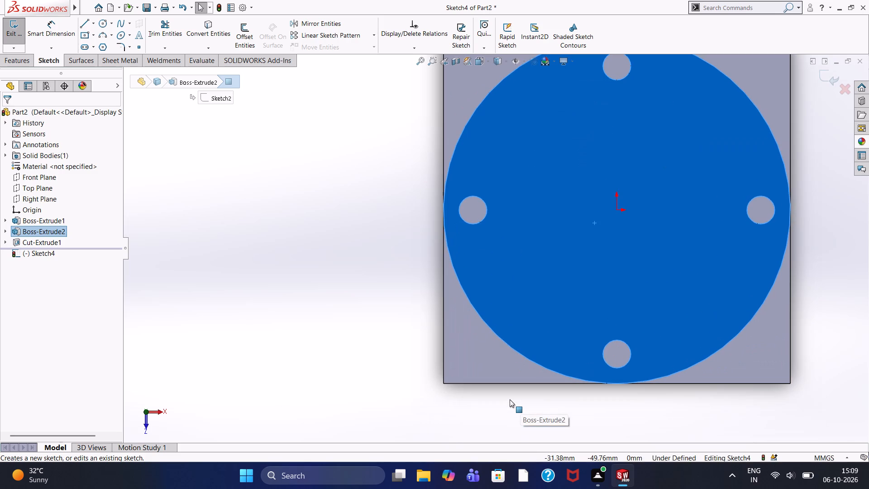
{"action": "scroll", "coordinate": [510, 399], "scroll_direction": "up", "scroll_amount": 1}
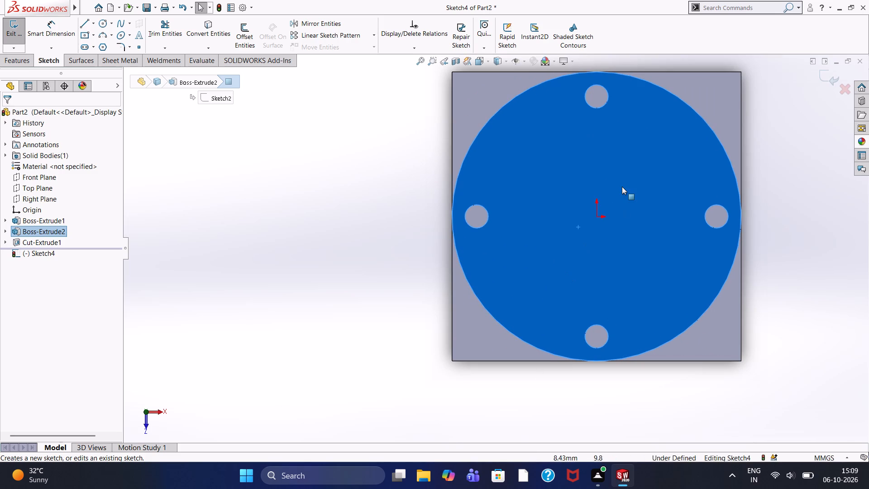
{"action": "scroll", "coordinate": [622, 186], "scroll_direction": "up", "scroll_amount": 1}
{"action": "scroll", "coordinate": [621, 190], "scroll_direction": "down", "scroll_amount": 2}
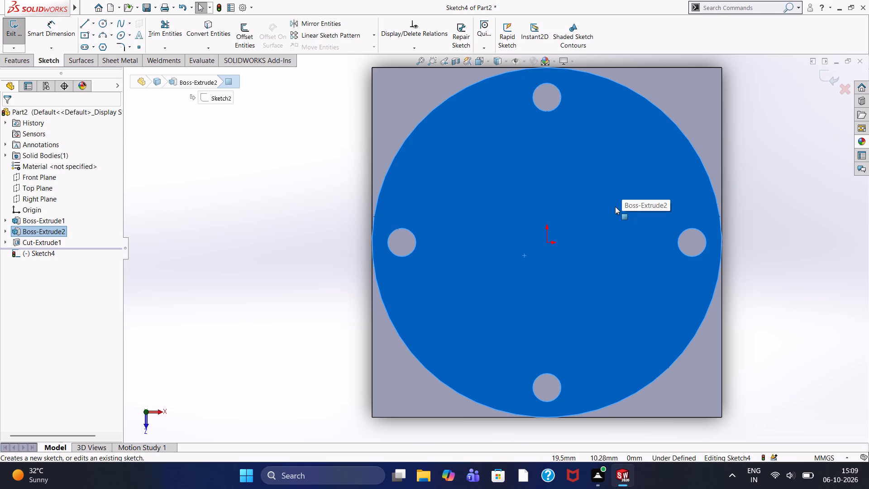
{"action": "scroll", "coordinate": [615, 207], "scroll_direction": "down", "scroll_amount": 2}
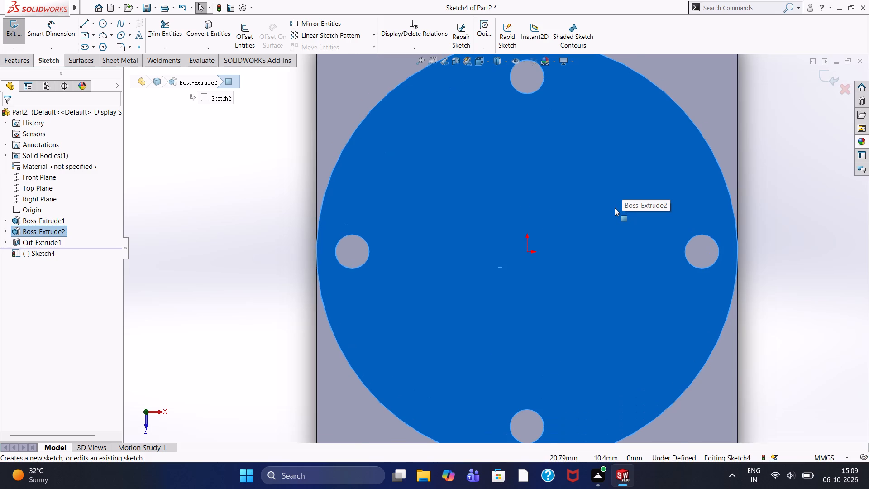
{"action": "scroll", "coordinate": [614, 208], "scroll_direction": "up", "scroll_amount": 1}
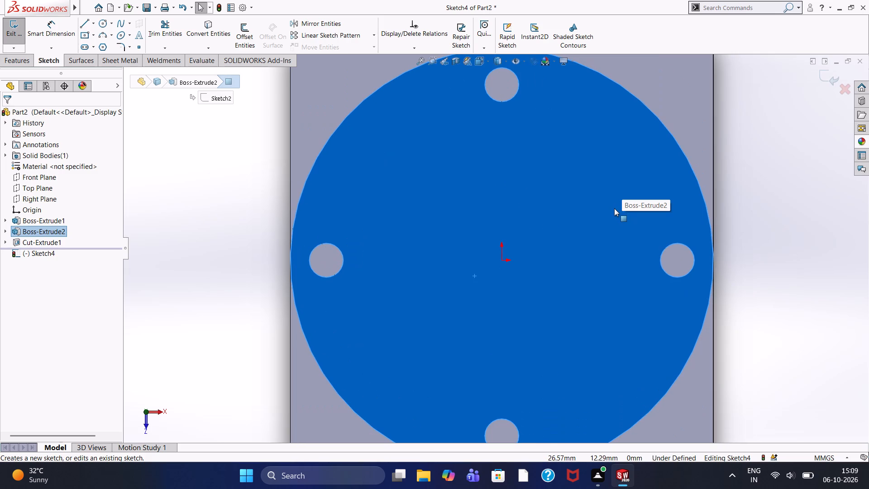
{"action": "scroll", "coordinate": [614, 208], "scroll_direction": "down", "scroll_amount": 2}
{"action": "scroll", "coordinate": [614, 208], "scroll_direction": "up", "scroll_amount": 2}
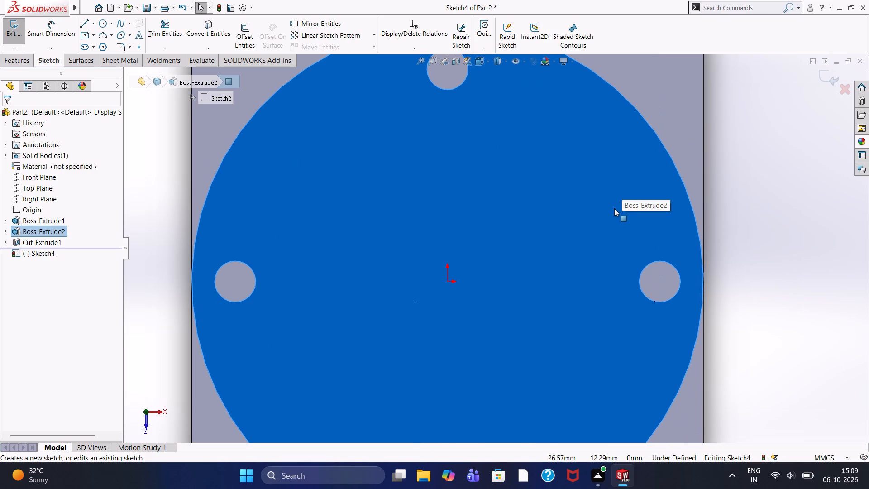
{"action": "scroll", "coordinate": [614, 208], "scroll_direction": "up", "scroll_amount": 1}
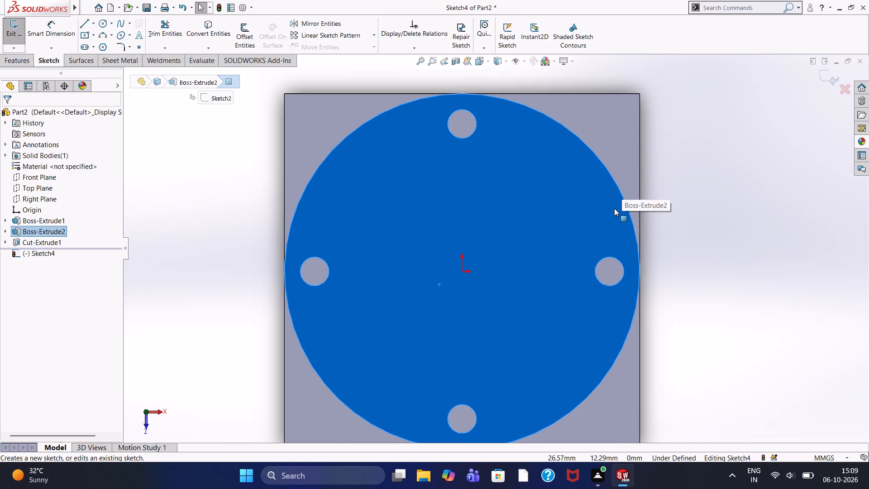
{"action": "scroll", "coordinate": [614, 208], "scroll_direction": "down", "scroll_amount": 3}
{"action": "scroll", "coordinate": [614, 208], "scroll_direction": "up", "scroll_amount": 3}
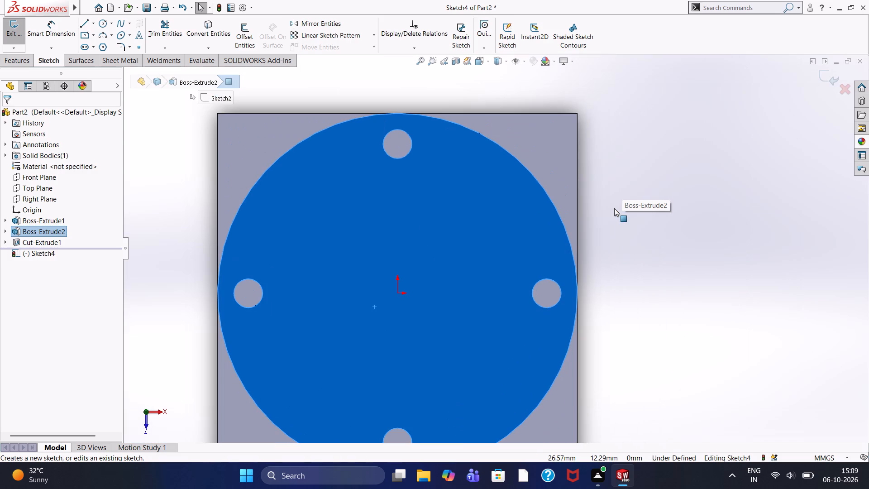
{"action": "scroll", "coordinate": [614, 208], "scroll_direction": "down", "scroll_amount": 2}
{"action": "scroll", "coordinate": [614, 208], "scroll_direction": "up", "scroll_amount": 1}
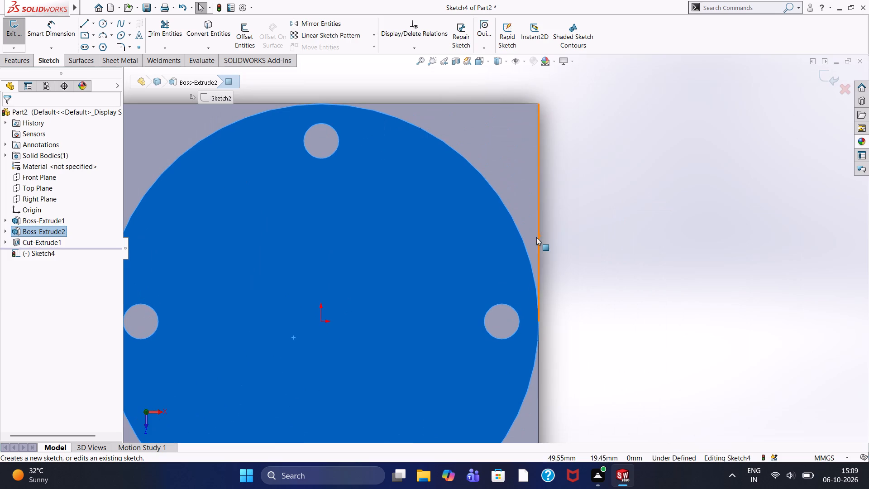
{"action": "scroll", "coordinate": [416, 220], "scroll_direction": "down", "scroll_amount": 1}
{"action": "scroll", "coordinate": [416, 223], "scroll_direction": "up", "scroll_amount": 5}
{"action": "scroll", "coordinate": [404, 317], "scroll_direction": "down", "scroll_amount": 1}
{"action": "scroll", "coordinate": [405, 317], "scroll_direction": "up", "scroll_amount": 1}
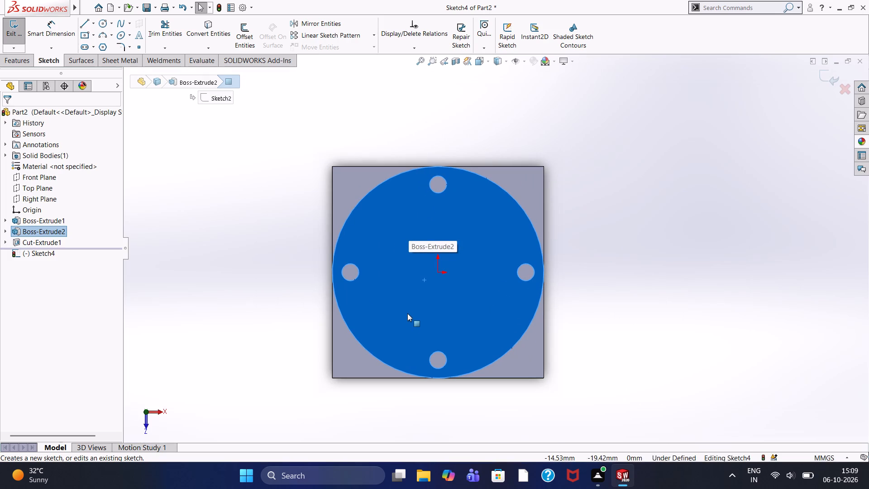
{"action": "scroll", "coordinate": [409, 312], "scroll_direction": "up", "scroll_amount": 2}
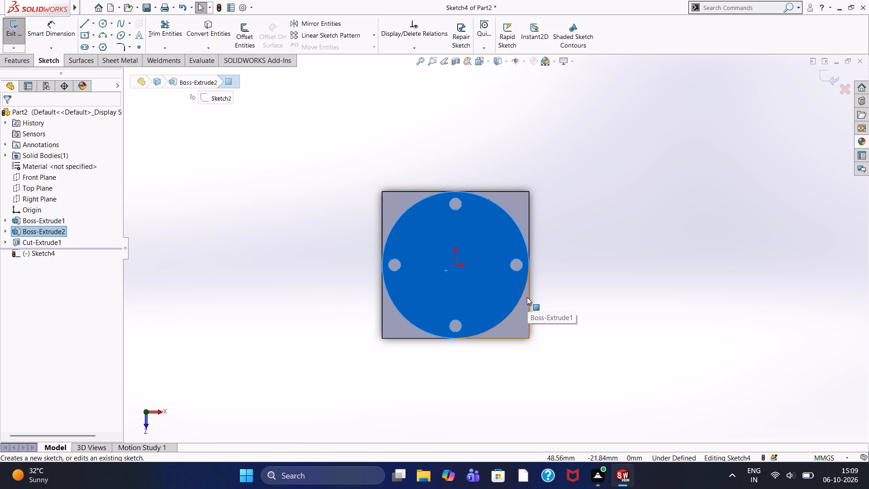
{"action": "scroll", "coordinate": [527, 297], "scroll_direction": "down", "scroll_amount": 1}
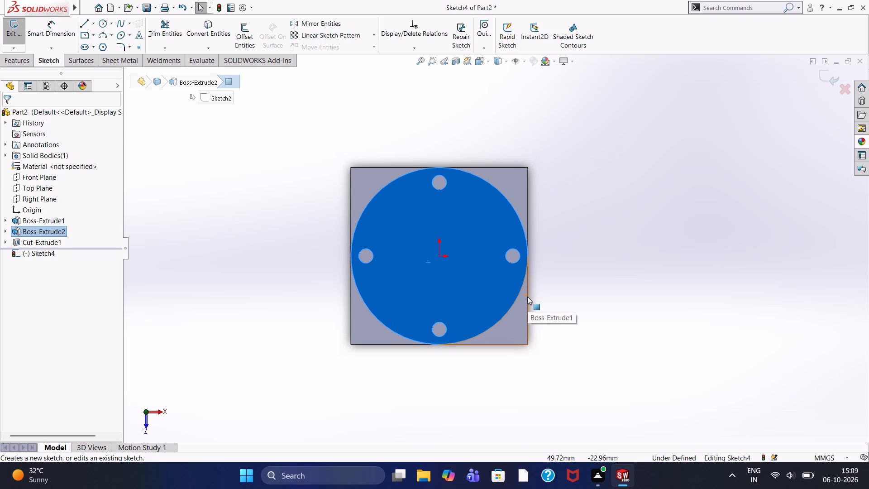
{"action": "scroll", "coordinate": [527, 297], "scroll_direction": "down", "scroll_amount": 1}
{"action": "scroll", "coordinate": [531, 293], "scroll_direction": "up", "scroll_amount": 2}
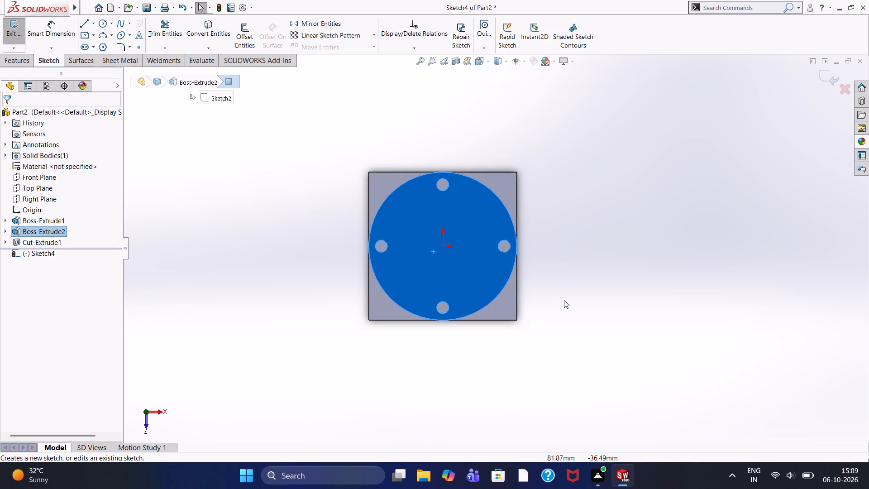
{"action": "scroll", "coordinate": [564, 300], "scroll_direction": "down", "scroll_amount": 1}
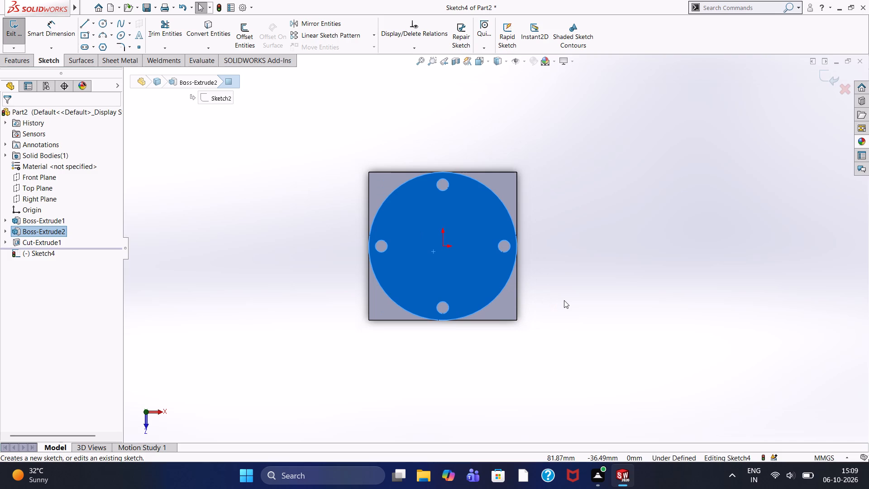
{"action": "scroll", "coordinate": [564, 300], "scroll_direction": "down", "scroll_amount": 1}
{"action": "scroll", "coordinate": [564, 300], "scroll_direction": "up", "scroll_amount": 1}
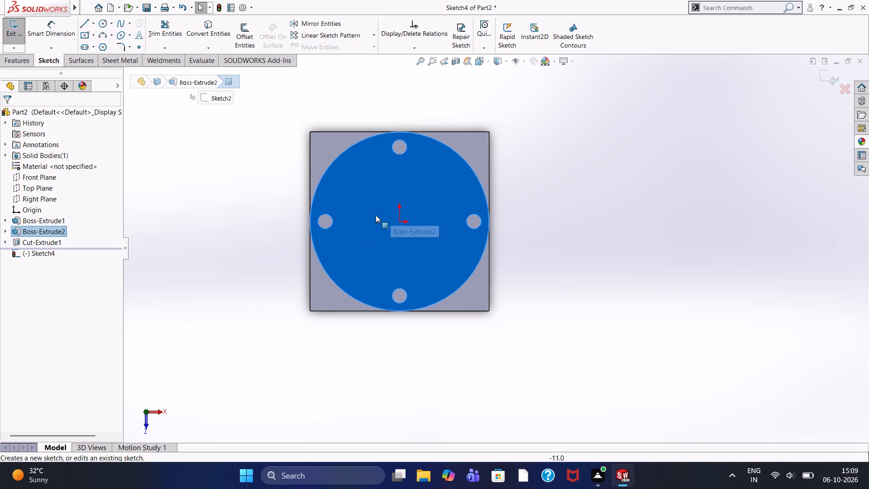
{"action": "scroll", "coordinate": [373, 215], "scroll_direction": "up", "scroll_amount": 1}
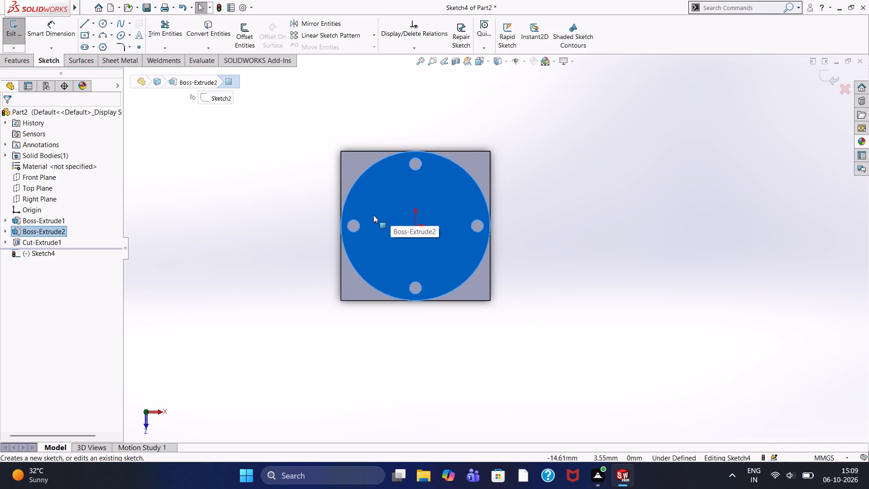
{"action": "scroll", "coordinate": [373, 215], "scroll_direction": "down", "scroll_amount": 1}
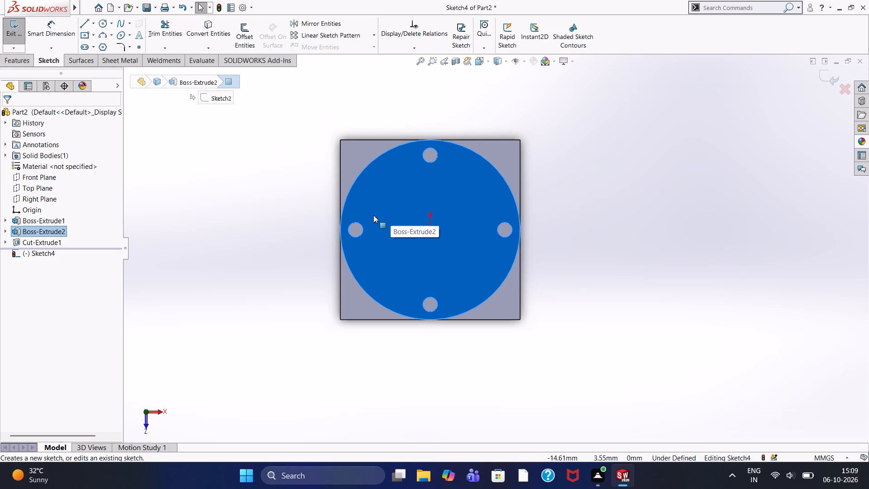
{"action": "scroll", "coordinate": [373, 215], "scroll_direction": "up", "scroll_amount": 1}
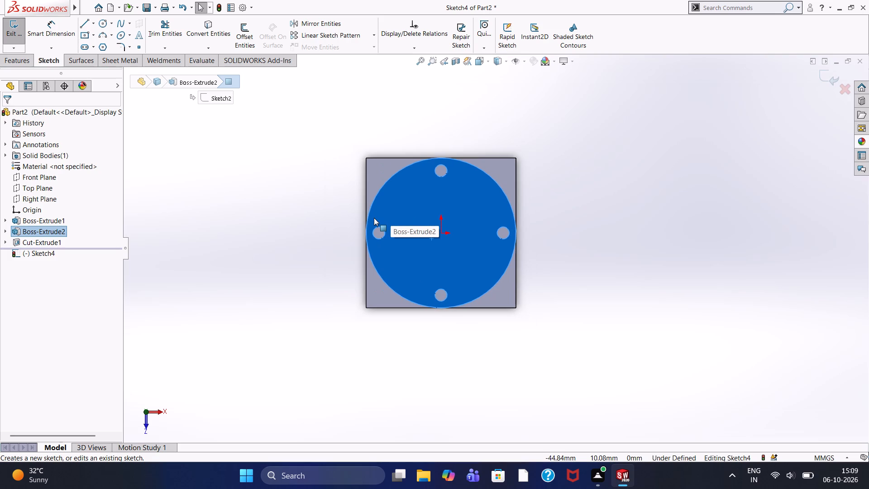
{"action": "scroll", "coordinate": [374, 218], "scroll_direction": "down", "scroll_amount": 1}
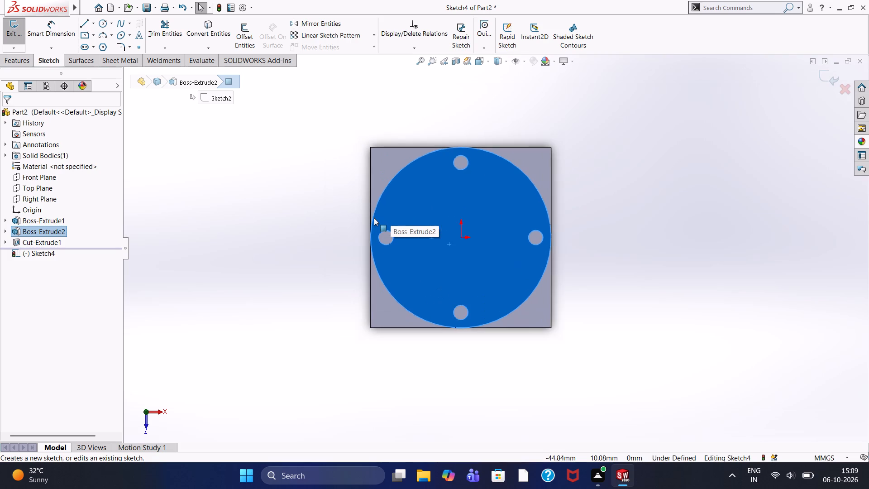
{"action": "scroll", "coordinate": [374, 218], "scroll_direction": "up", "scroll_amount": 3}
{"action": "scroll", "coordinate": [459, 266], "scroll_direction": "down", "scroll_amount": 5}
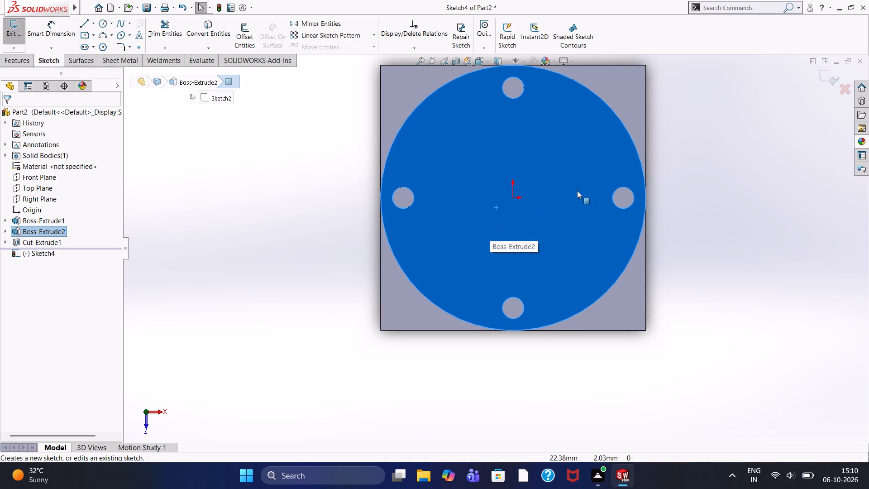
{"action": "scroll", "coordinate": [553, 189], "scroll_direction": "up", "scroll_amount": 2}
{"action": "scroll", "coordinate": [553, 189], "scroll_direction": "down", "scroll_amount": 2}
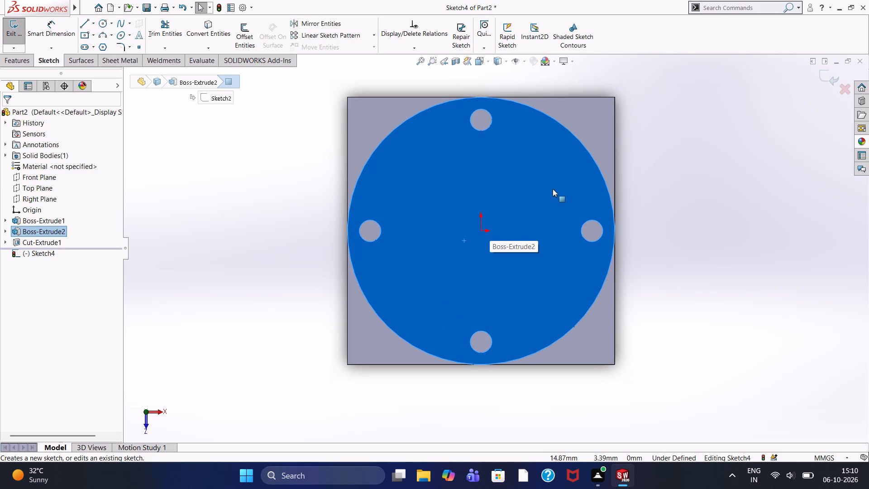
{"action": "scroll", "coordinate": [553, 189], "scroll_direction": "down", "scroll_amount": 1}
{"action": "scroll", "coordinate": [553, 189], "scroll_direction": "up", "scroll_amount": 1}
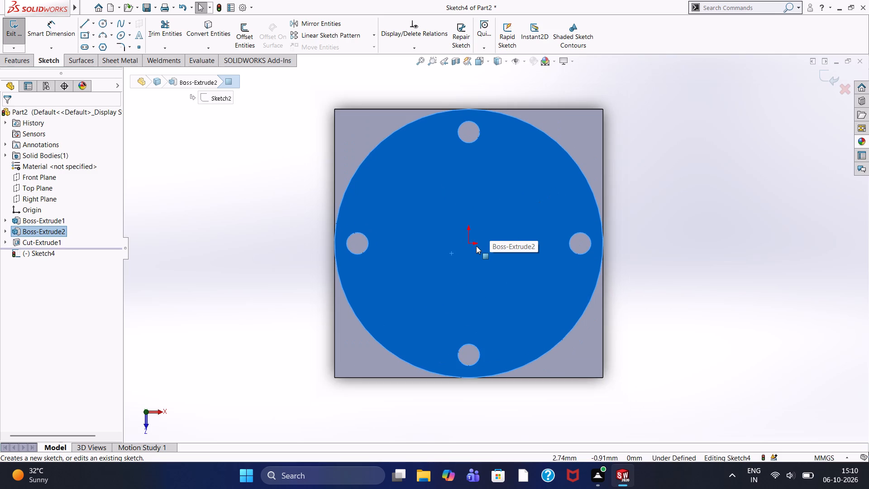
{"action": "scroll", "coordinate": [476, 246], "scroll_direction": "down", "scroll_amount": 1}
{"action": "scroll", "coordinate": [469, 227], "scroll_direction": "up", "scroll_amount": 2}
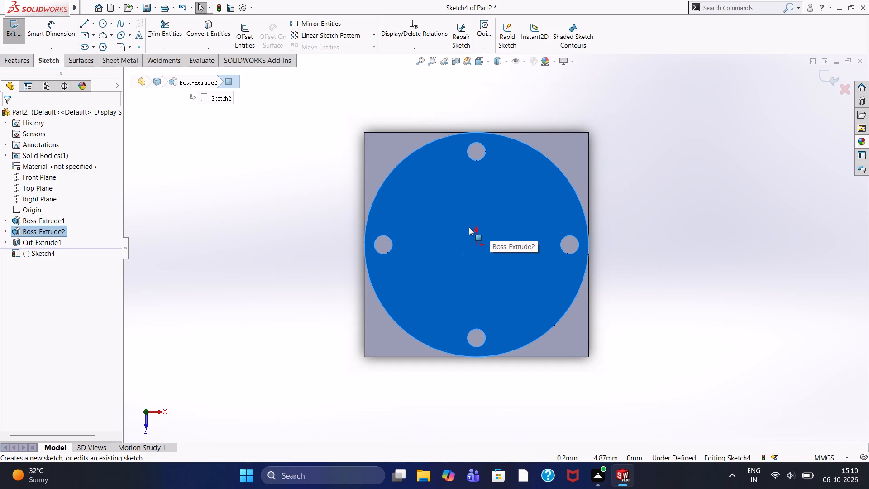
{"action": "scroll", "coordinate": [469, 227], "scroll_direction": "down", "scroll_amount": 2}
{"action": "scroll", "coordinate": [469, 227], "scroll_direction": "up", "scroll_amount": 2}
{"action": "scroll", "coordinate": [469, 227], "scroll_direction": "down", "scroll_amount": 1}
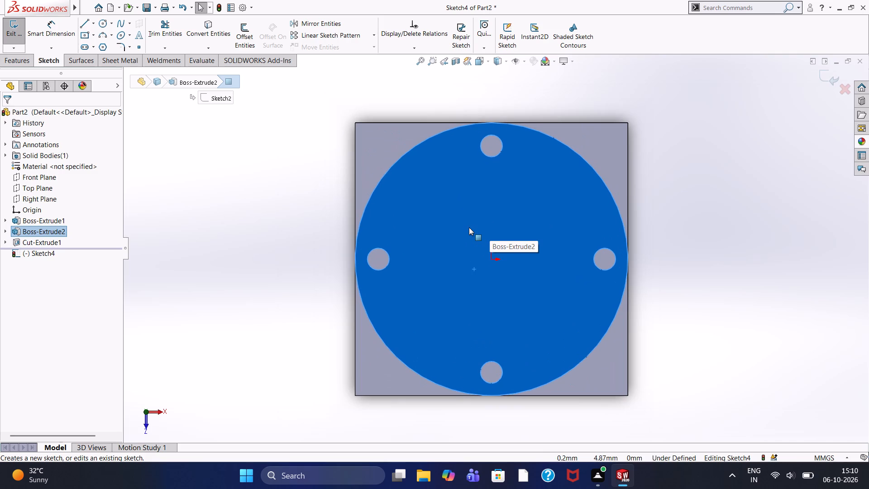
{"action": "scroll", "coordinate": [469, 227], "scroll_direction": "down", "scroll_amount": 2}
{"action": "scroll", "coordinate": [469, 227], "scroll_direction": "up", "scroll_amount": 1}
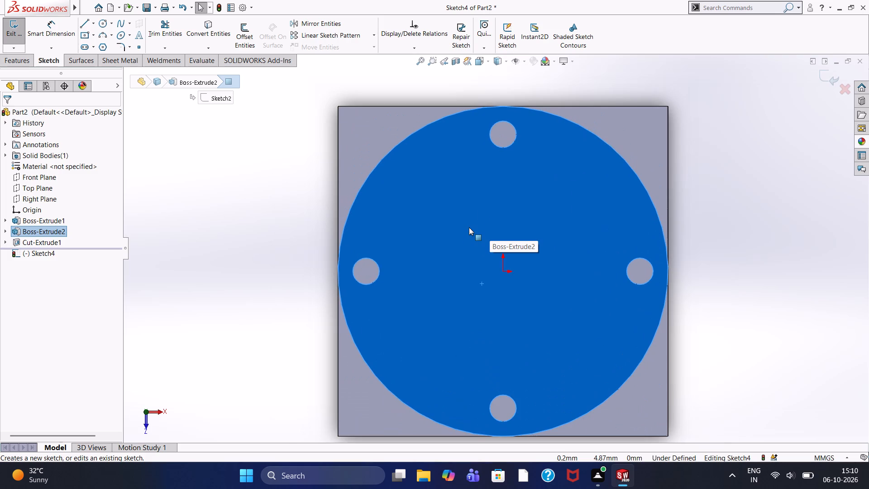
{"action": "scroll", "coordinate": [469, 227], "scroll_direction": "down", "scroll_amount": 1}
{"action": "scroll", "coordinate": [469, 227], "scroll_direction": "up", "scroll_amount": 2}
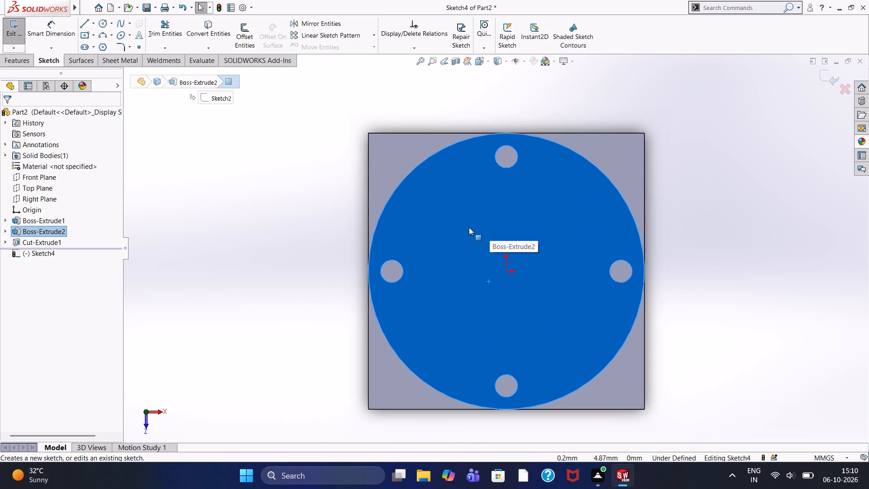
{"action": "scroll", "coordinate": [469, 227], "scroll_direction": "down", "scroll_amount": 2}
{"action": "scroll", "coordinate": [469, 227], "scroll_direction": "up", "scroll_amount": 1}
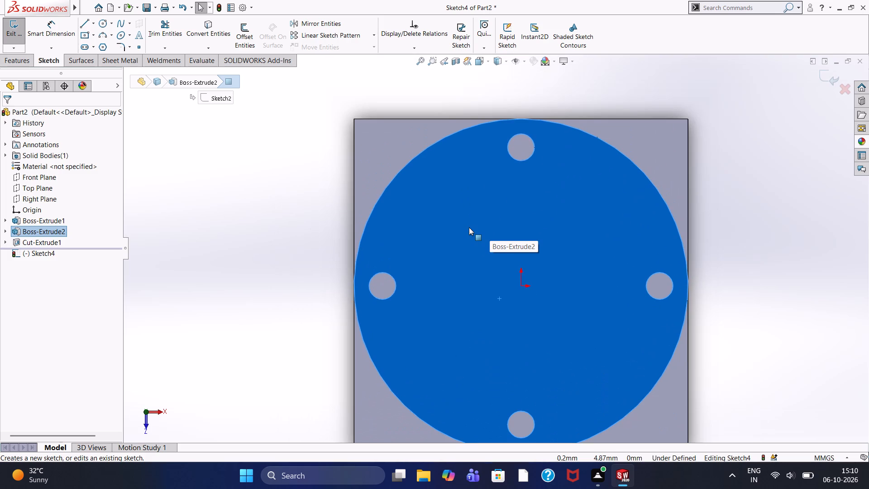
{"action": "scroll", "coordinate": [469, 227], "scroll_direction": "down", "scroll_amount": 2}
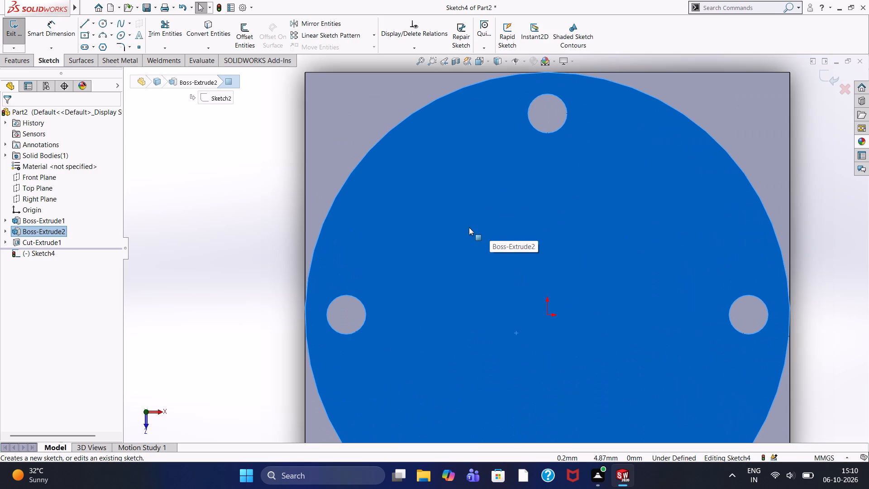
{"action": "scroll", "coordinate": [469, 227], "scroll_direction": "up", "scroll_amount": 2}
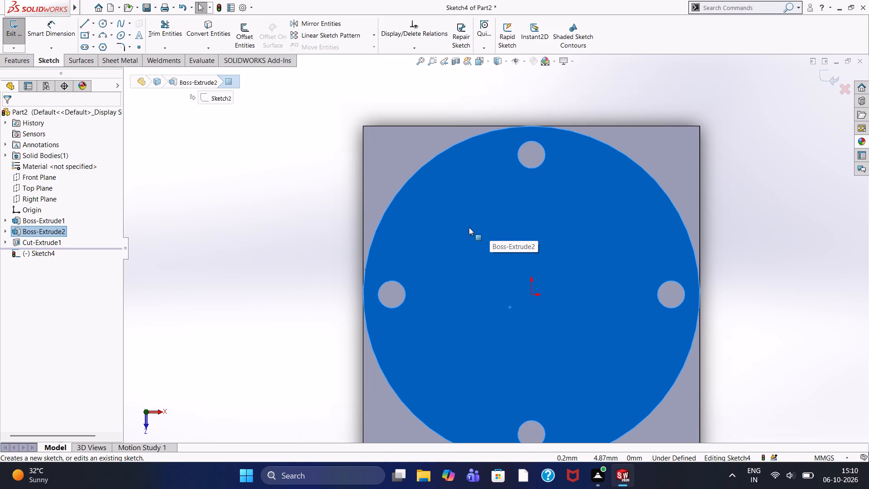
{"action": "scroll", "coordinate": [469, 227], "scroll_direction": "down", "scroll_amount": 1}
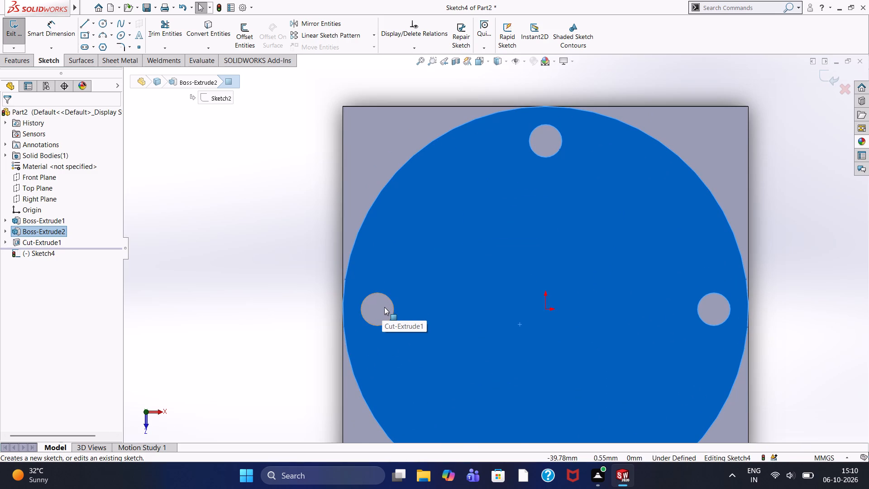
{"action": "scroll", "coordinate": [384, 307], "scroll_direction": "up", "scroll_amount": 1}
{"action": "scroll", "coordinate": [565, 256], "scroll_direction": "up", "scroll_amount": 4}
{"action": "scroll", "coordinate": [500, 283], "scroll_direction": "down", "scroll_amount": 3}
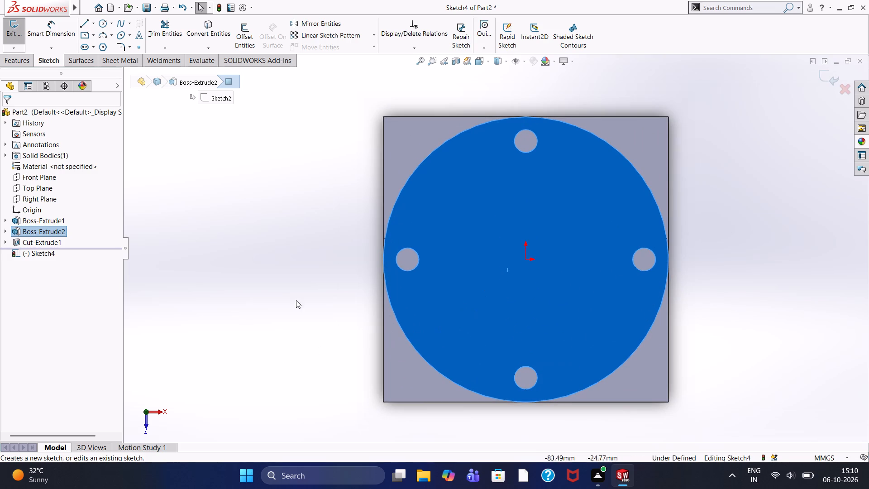
Examine the square base, the round boss and its four cut holes from an angled 3D view.
{"action": "middle_click_drag", "start_coordinate": [310, 302], "coordinate": [327, 225]}
{"action": "left_click", "coordinate": [322, 259]}
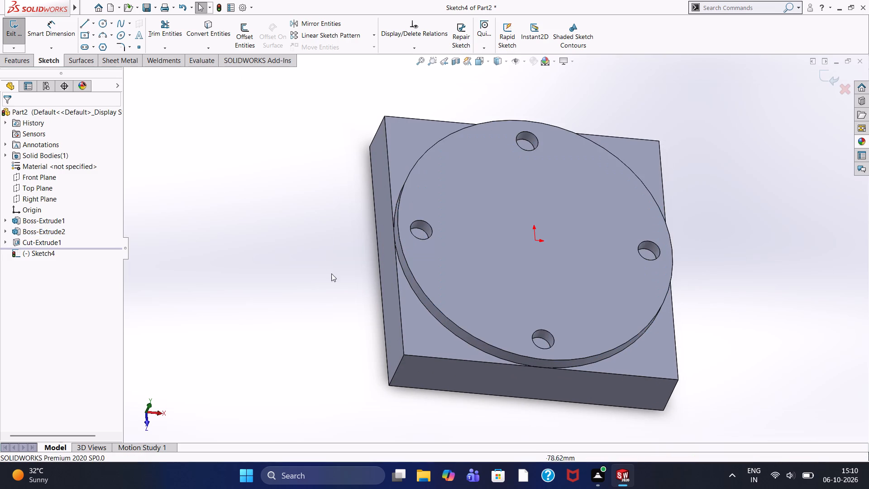
{"action": "middle_click_drag", "start_coordinate": [338, 282], "coordinate": [294, 240]}
{"action": "middle_click_drag", "start_coordinate": [294, 240], "coordinate": [323, 262]}
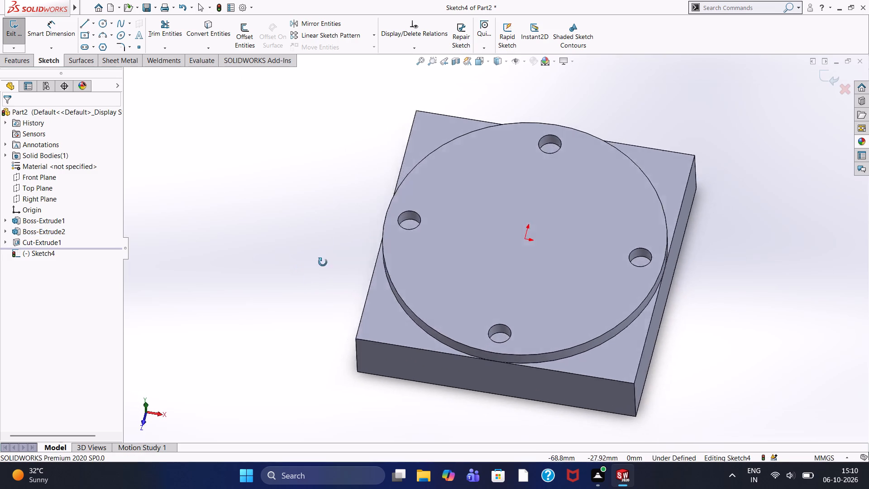
{"action": "middle_click_drag", "start_coordinate": [323, 262], "coordinate": [338, 263]}
{"action": "middle_click", "coordinate": [338, 263]}
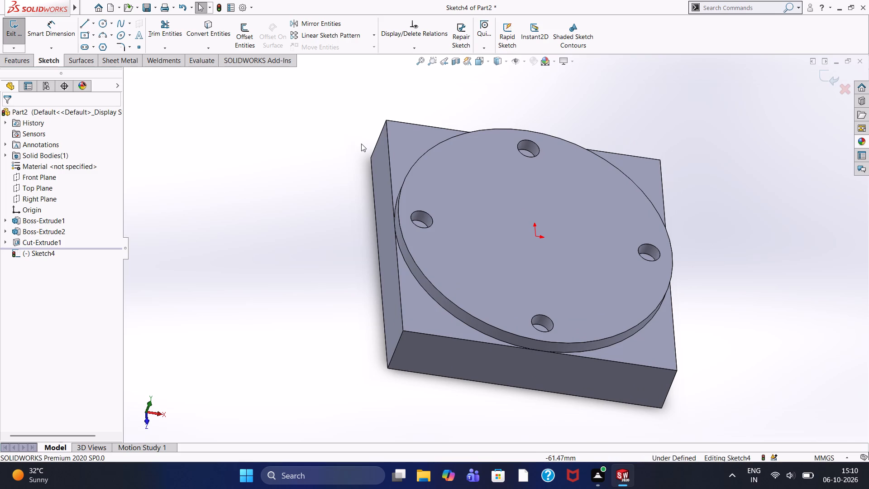
{"action": "scroll", "coordinate": [355, 145], "scroll_direction": "down", "scroll_amount": 1}
{"action": "scroll", "coordinate": [355, 145], "scroll_direction": "up", "scroll_amount": 2}
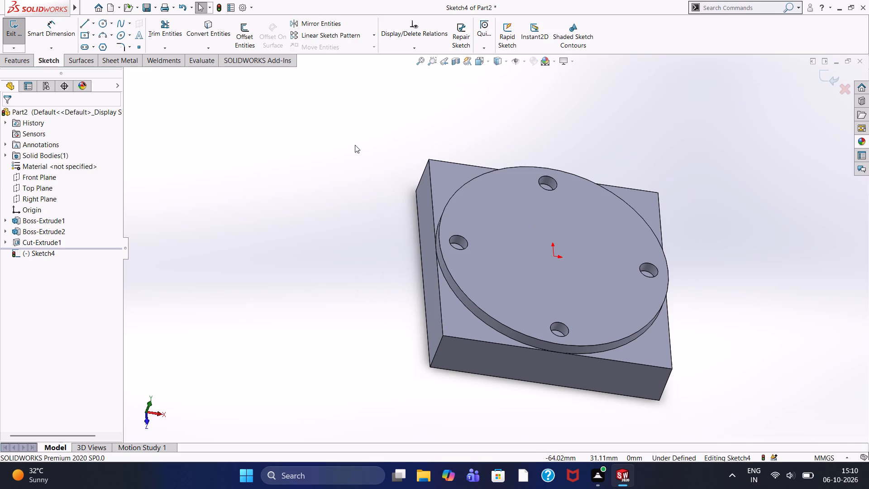
{"action": "scroll", "coordinate": [355, 145], "scroll_direction": "down", "scroll_amount": 2}
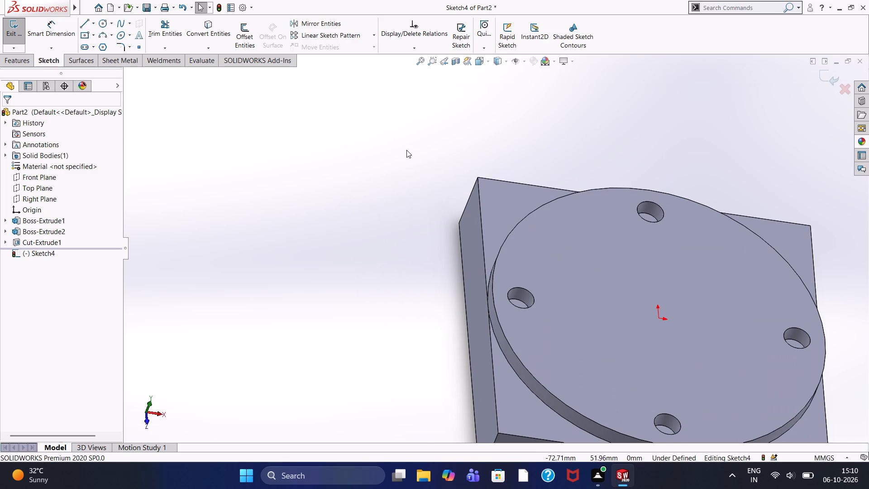
{"action": "scroll", "coordinate": [406, 150], "scroll_direction": "down", "scroll_amount": 1}
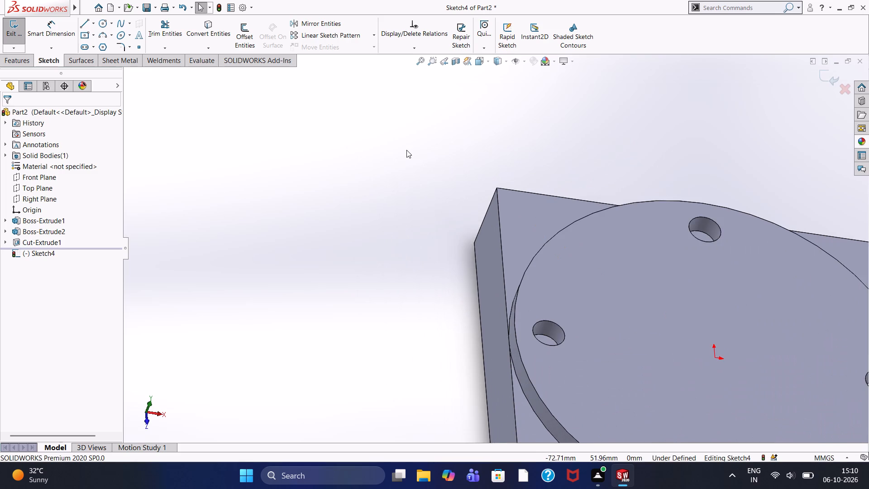
{"action": "scroll", "coordinate": [406, 150], "scroll_direction": "up", "scroll_amount": 1}
{"action": "scroll", "coordinate": [406, 150], "scroll_direction": "down", "scroll_amount": 2}
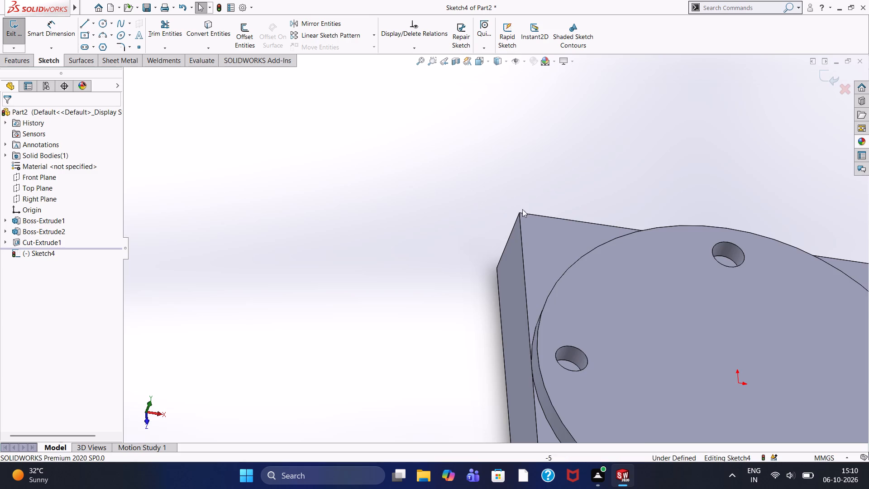
{"action": "scroll", "coordinate": [765, 311], "scroll_direction": "up", "scroll_amount": 5}
{"action": "scroll", "coordinate": [653, 319], "scroll_direction": "down", "scroll_amount": 4}
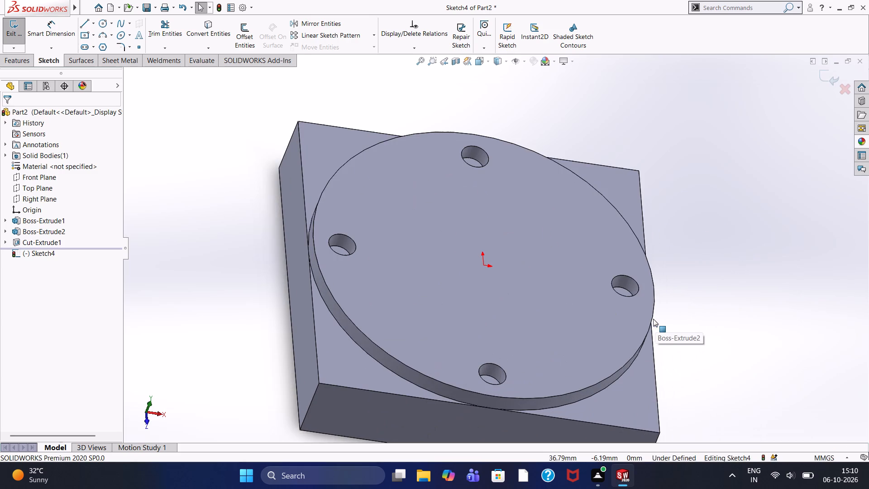
{"action": "scroll", "coordinate": [652, 319], "scroll_direction": "up", "scroll_amount": 3}
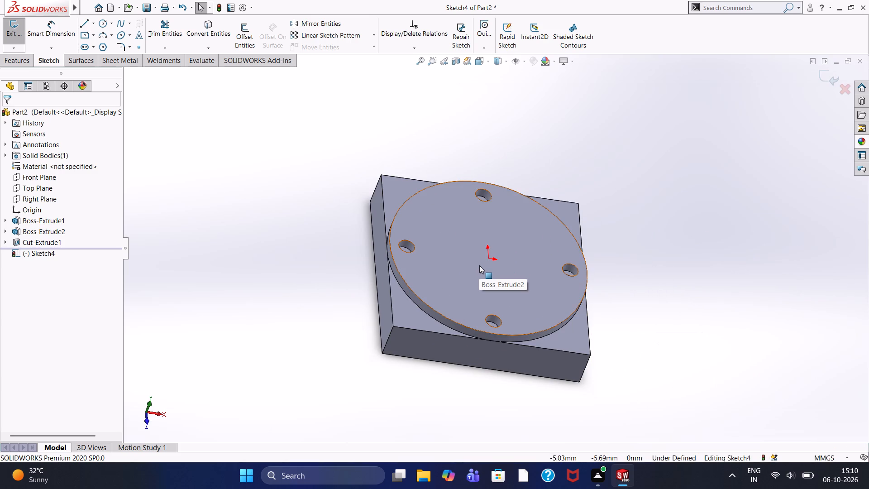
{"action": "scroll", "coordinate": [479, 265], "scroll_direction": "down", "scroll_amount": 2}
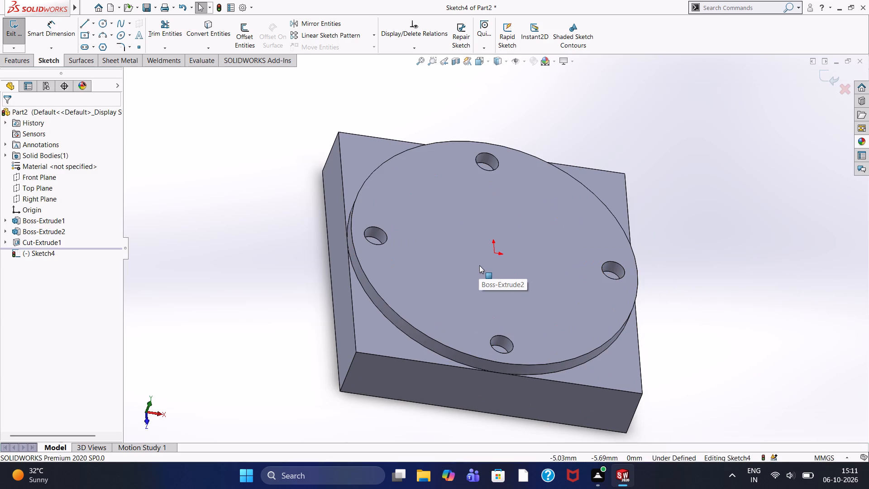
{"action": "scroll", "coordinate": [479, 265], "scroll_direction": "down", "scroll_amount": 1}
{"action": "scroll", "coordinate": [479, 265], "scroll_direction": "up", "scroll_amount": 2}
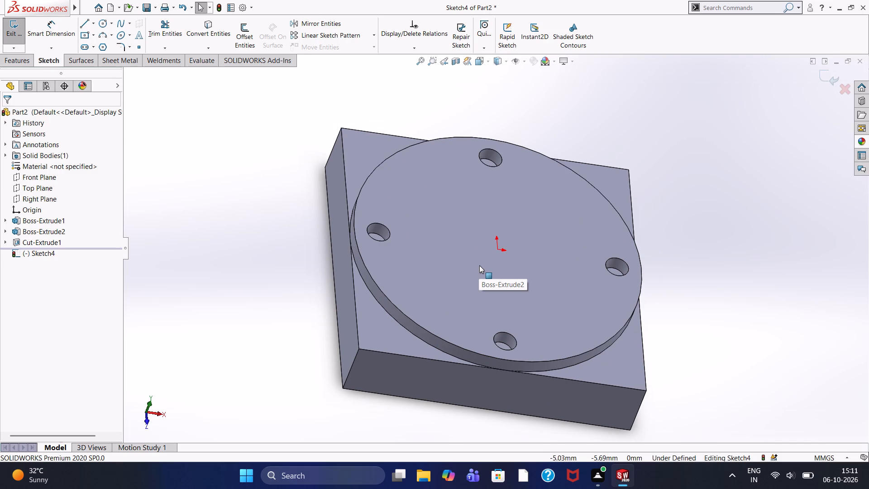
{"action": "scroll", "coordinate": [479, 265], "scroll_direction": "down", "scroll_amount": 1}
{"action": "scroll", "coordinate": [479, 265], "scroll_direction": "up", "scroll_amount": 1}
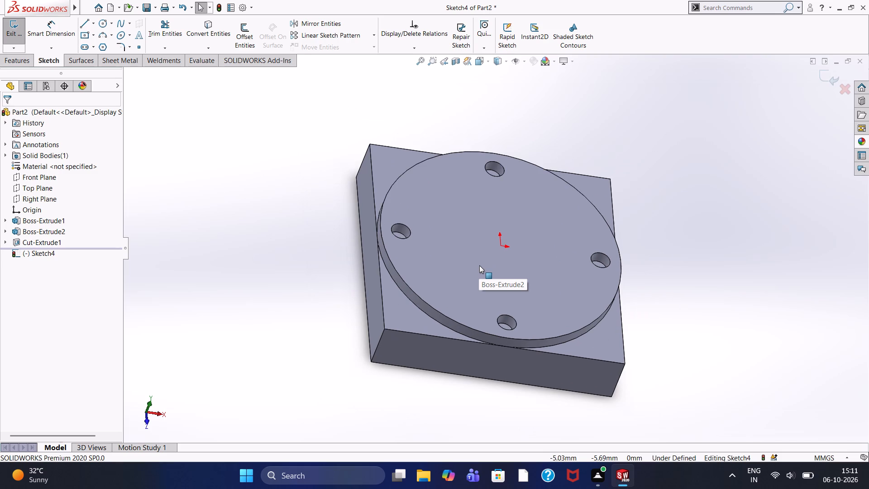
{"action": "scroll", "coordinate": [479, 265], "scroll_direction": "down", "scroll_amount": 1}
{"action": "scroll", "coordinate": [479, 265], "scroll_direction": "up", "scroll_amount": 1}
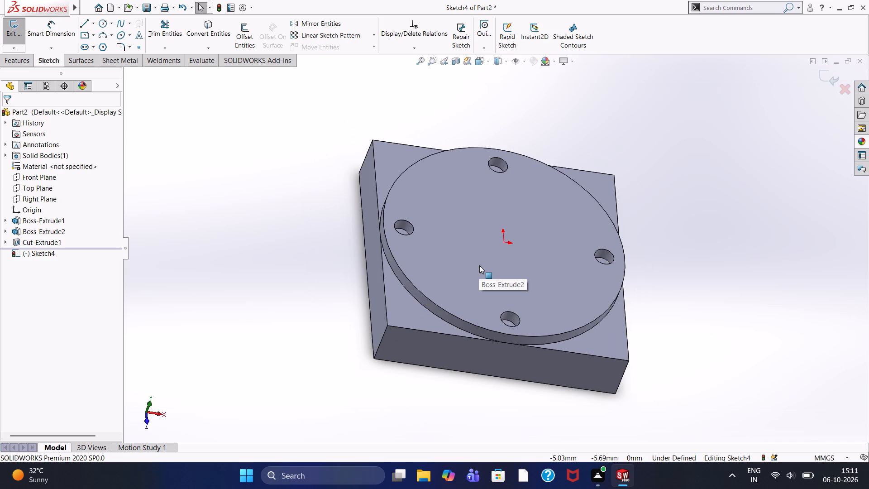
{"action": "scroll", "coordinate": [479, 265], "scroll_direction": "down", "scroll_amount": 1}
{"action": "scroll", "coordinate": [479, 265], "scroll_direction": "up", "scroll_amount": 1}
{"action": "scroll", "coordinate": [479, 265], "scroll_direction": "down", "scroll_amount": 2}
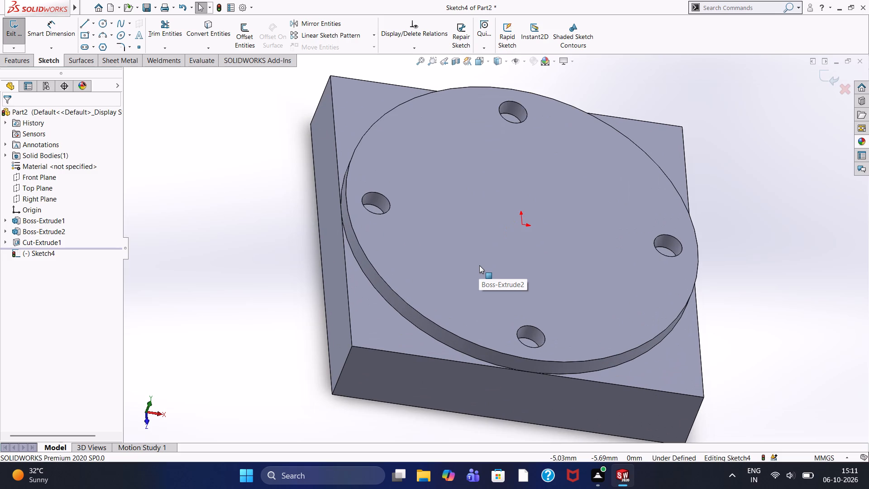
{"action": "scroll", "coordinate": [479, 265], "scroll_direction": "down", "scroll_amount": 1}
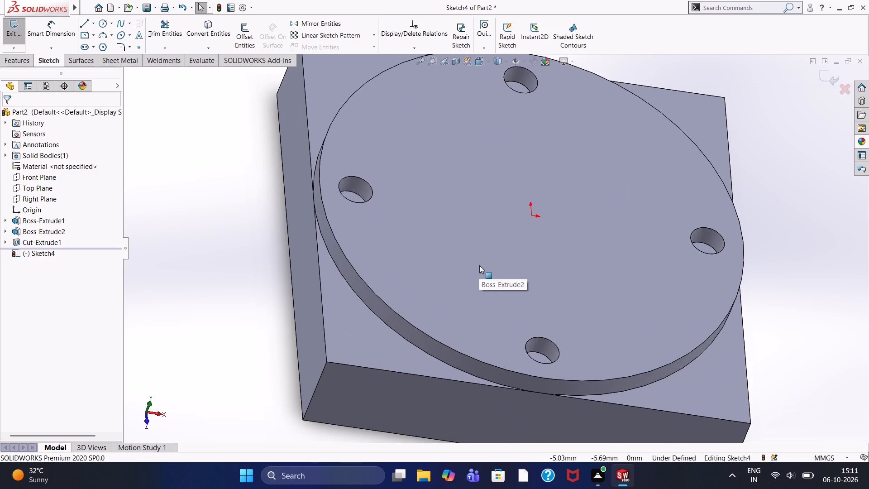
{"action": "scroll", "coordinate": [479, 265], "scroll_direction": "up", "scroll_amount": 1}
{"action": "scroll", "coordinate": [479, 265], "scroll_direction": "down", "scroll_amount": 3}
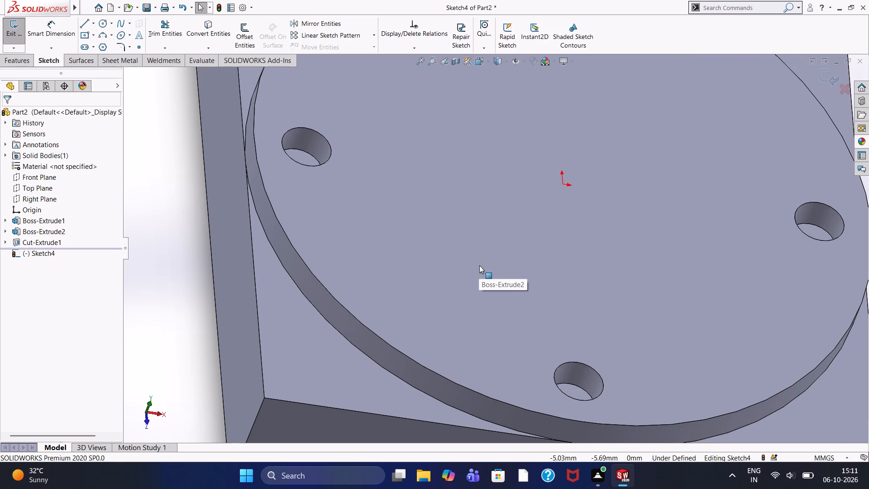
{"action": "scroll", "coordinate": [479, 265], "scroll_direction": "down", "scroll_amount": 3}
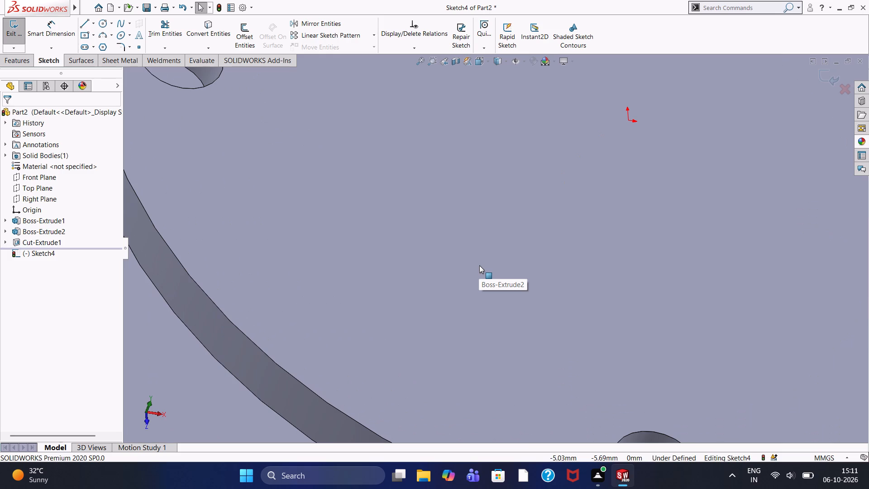
Examine the round boss and its four holes at different zoom levels and from a lower, rotated angle.
{"action": "scroll", "coordinate": [479, 265], "scroll_direction": "down", "scroll_amount": 2}
{"action": "scroll", "coordinate": [480, 265], "scroll_direction": "up", "scroll_amount": 6}
{"action": "scroll", "coordinate": [513, 239], "scroll_direction": "up", "scroll_amount": 4}
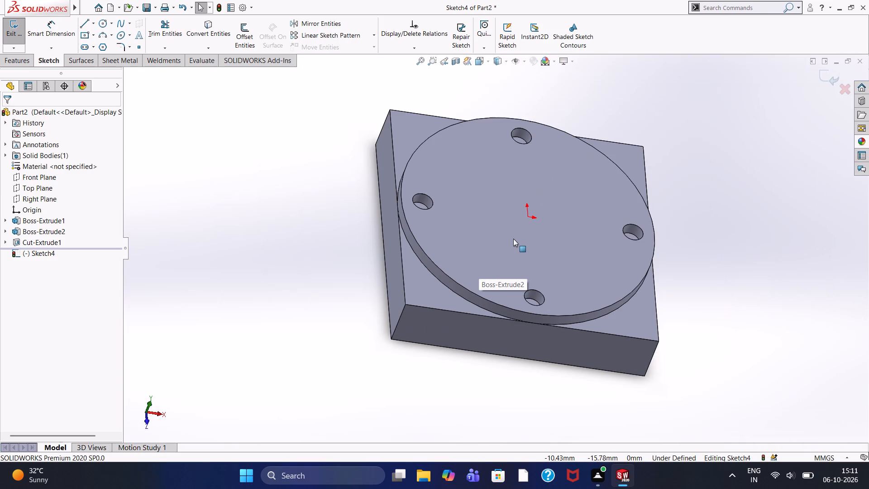
{"action": "scroll", "coordinate": [521, 197], "scroll_direction": "down", "scroll_amount": 2}
{"action": "scroll", "coordinate": [524, 201], "scroll_direction": "up", "scroll_amount": 1}
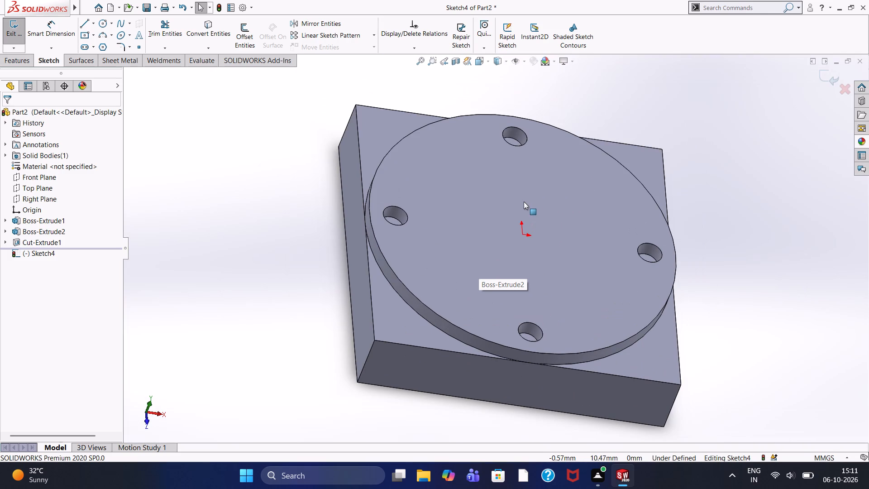
{"action": "scroll", "coordinate": [524, 201], "scroll_direction": "down", "scroll_amount": 2}
{"action": "scroll", "coordinate": [524, 201], "scroll_direction": "up", "scroll_amount": 2}
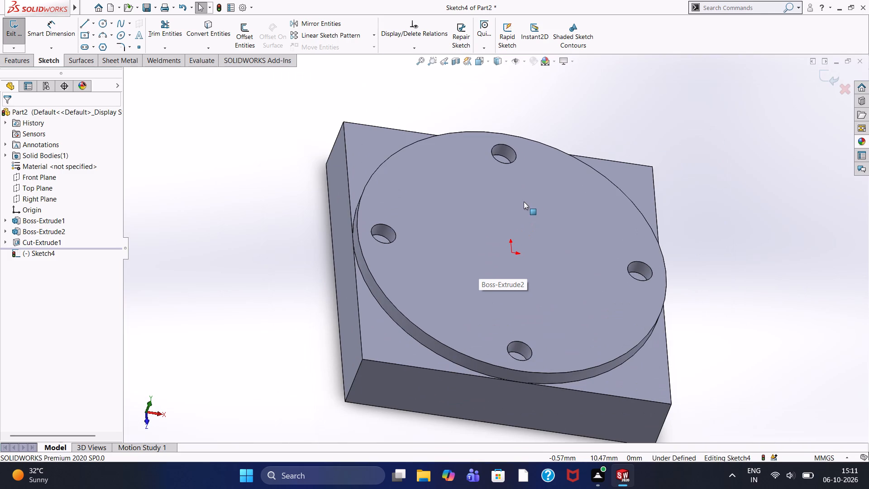
{"action": "scroll", "coordinate": [524, 201], "scroll_direction": "down", "scroll_amount": 2}
{"action": "scroll", "coordinate": [524, 201], "scroll_direction": "up", "scroll_amount": 2}
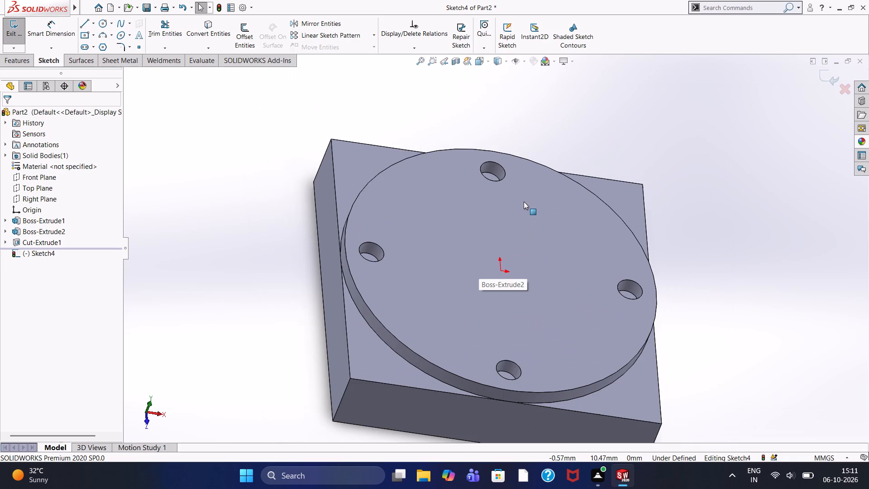
{"action": "scroll", "coordinate": [524, 201], "scroll_direction": "down", "scroll_amount": 1}
{"action": "scroll", "coordinate": [524, 201], "scroll_direction": "up", "scroll_amount": 2}
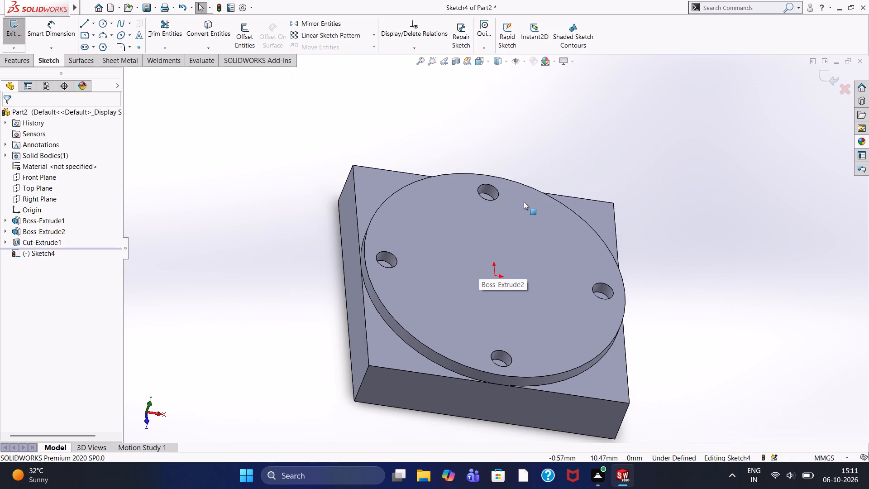
{"action": "scroll", "coordinate": [524, 201], "scroll_direction": "down", "scroll_amount": 1}
{"action": "scroll", "coordinate": [524, 201], "scroll_direction": "up", "scroll_amount": 4}
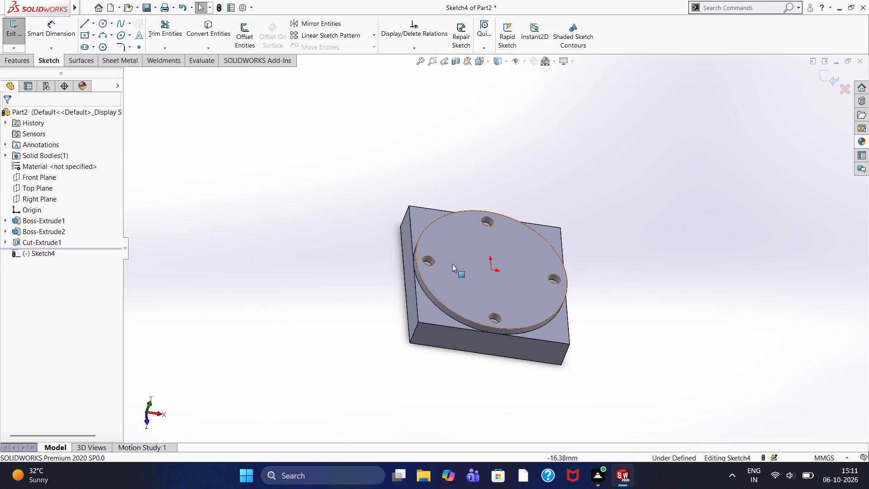
{"action": "middle_click_drag", "start_coordinate": [344, 325], "coordinate": [322, 246]}
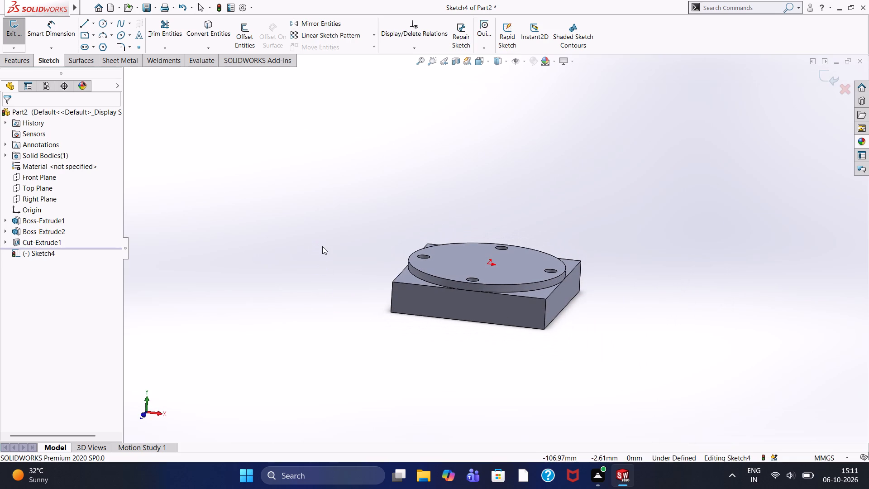
{"action": "middle_click_drag", "start_coordinate": [362, 218], "coordinate": [323, 284]}
{"action": "scroll", "coordinate": [444, 280], "scroll_direction": "down", "scroll_amount": 3}
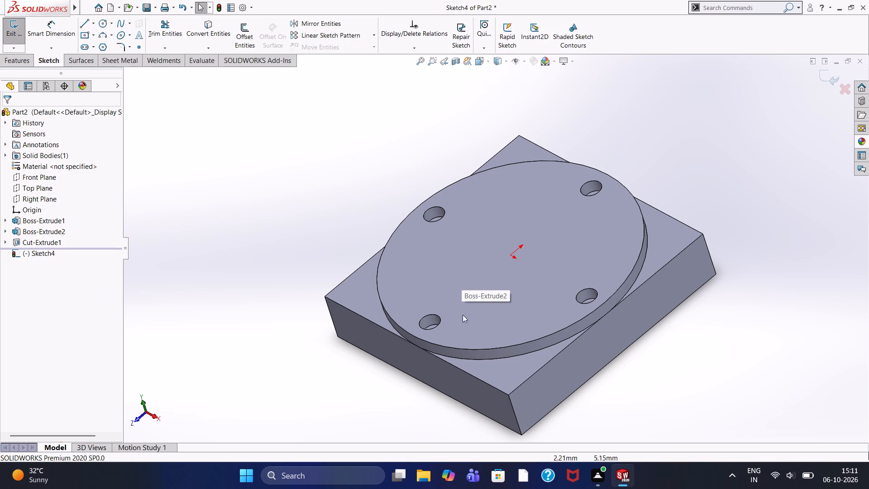
{"action": "scroll", "coordinate": [507, 302], "scroll_direction": "down", "scroll_amount": 4}
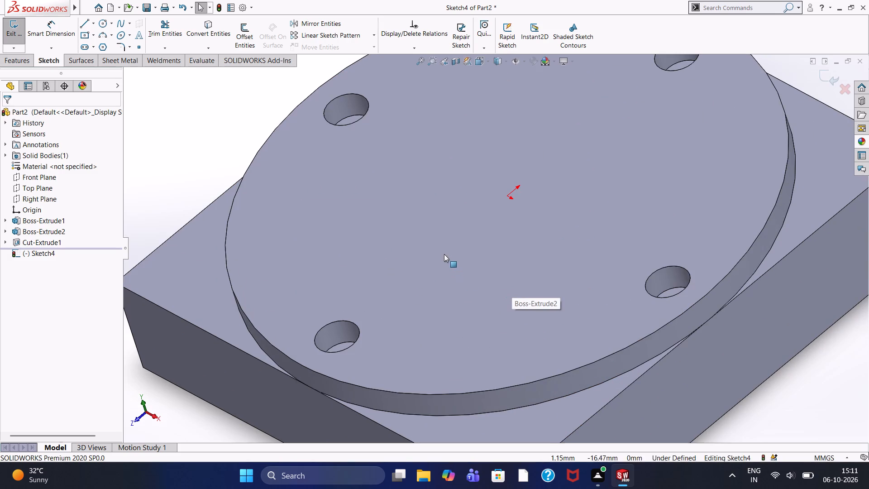
Sketch a 70 mm diameter circle centred on the origin, viewing the round boss's top face face-on.
{"action": "left_click", "coordinate": [444, 254]}
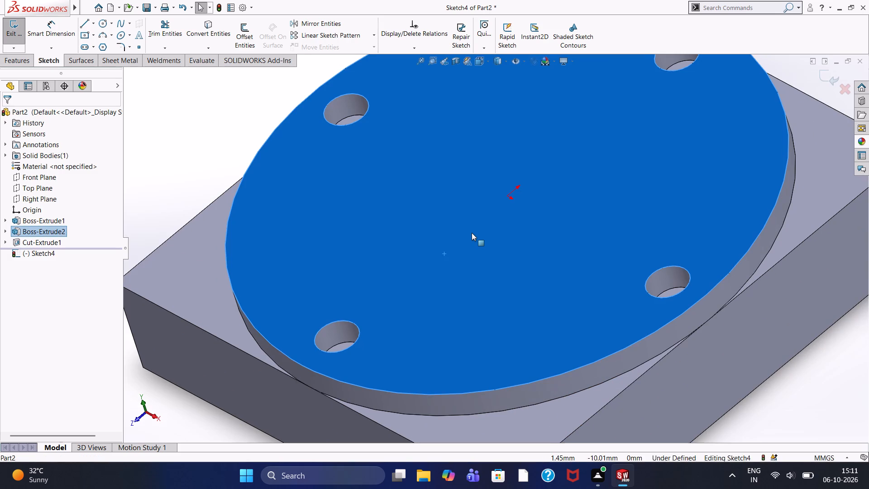
{"action": "key", "text": "ctrl+8"}
{"action": "left_click", "coordinate": [242, 242]}
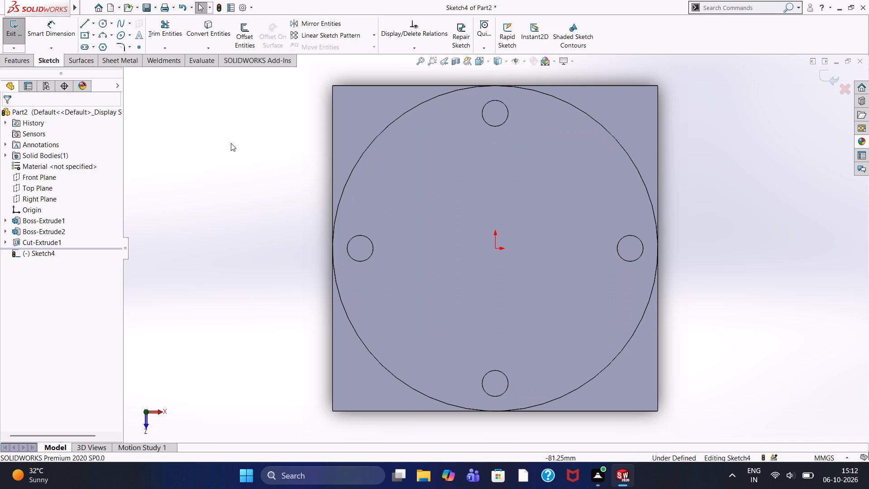
{"action": "left_click", "coordinate": [104, 23]}
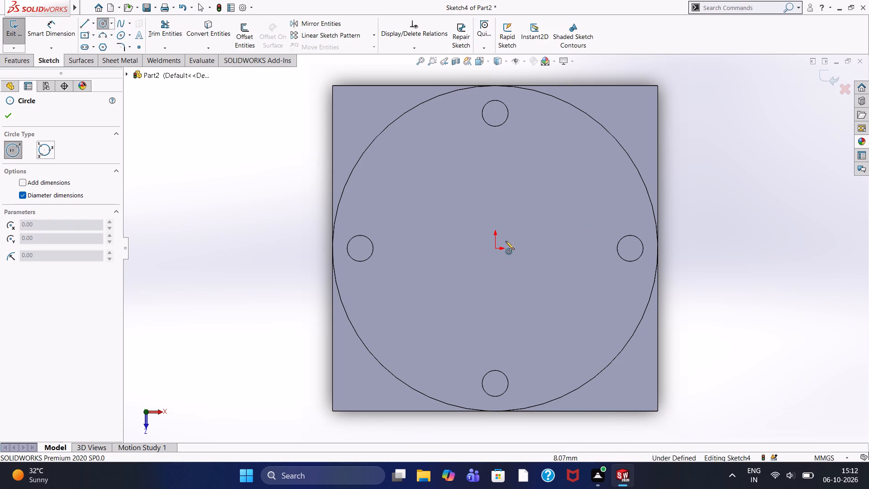
{"action": "left_click", "coordinate": [496, 249]}
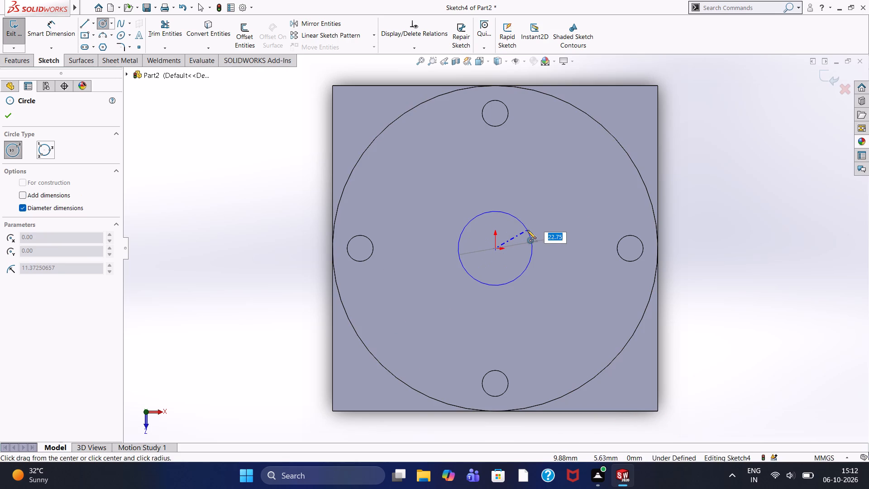
{"action": "type", "text": "70"}
{"action": "key", "text": "Return"}
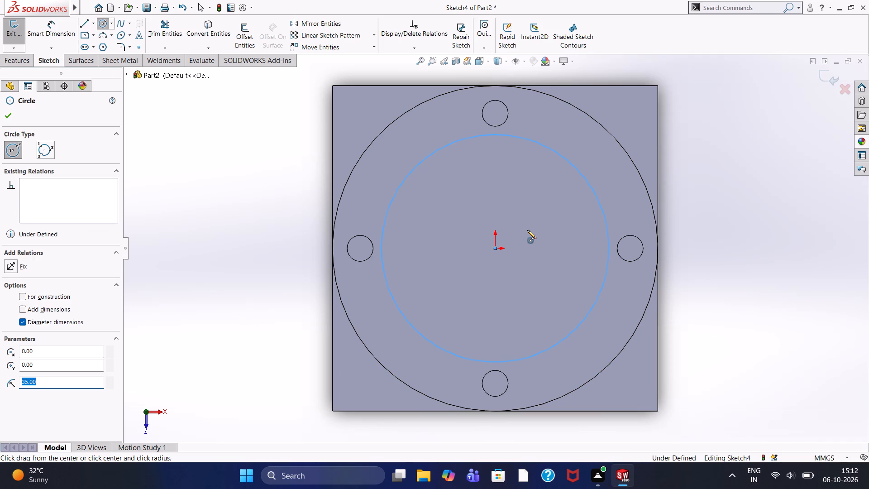
{"action": "left_click", "coordinate": [9, 115]}
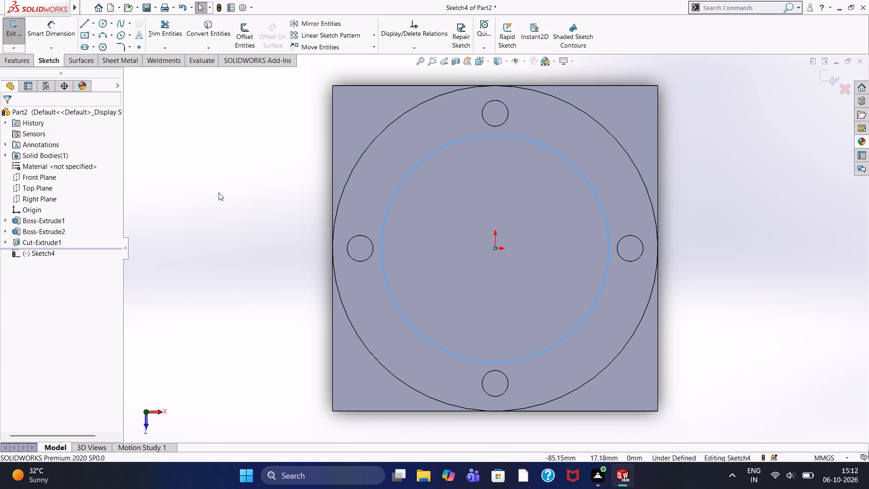
{"action": "left_click", "coordinate": [270, 233]}
Extrude the 70 mm circle as a boss with a Blind depth of 5 mm, merged with the body.
{"action": "middle_click_drag", "start_coordinate": [268, 220], "coordinate": [257, 120]}
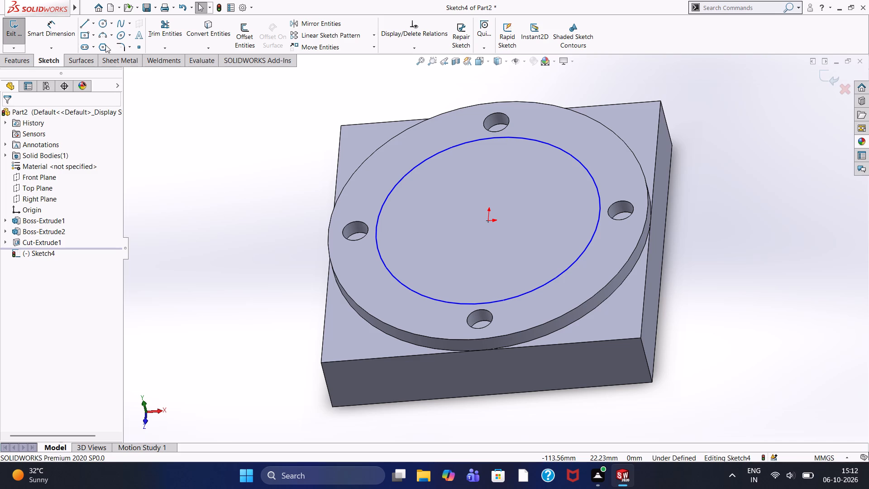
{"action": "left_click", "coordinate": [23, 63]}
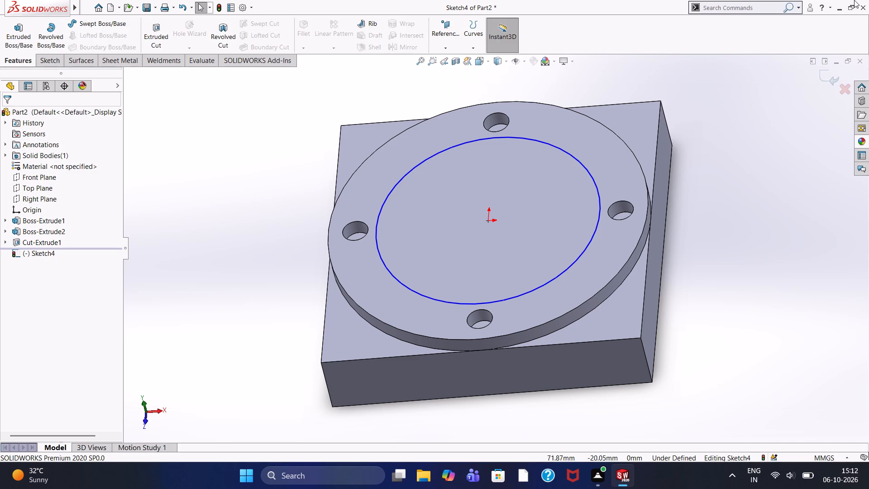
{"action": "left_click", "coordinate": [13, 31]}
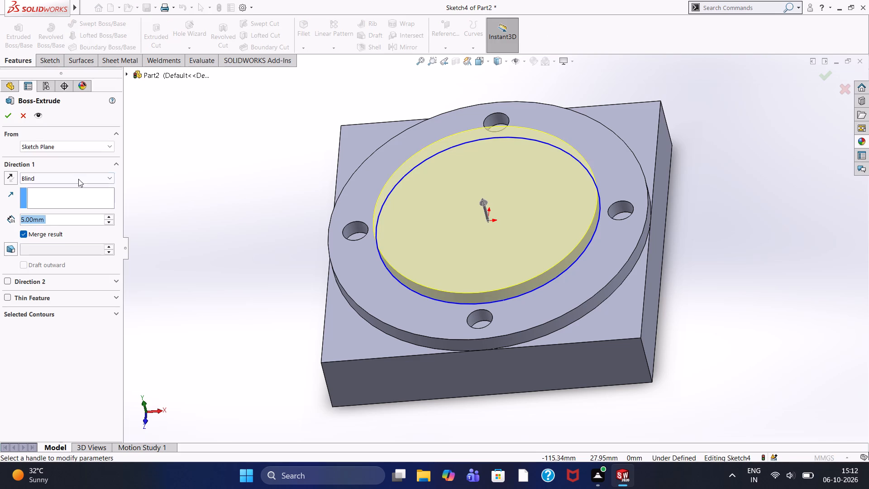
{"action": "left_click", "coordinate": [8, 119]}
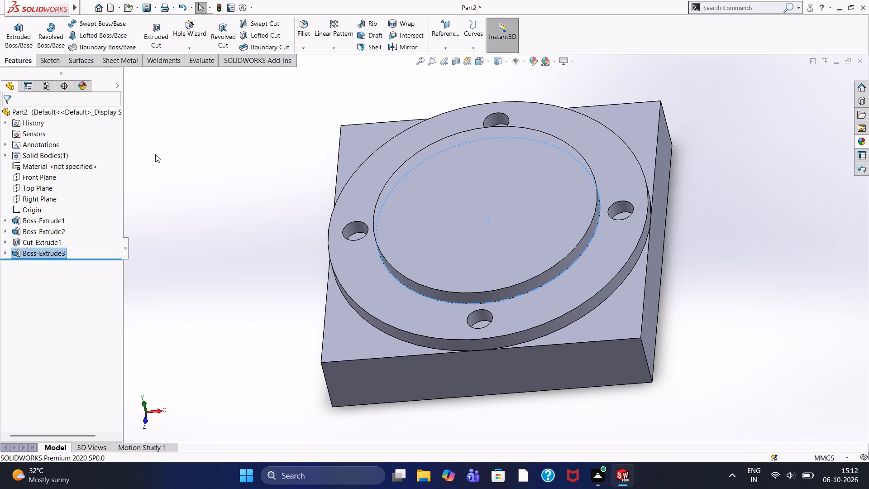
{"action": "left_click", "coordinate": [215, 168]}
Start a new sketch on the top face of the 70 mm boss, viewed face-on.
{"action": "middle_click_drag", "start_coordinate": [229, 172], "coordinate": [229, 152]}
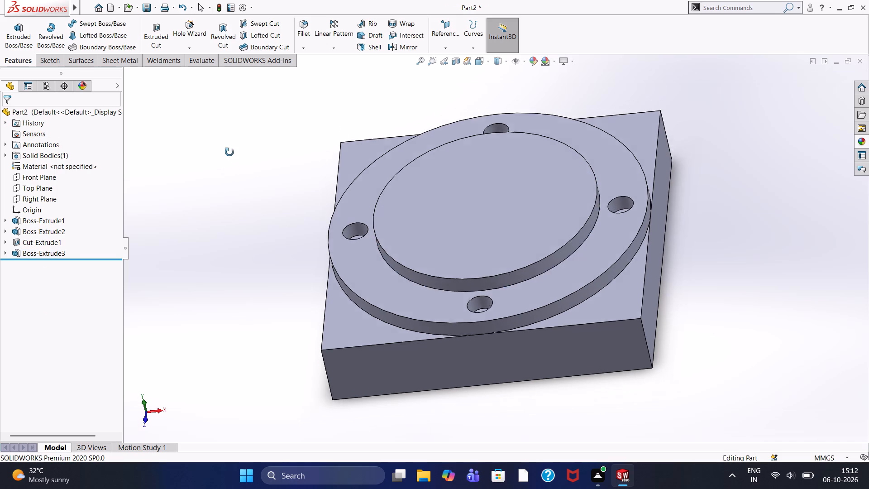
{"action": "middle_click_drag", "start_coordinate": [229, 152], "coordinate": [238, 132]}
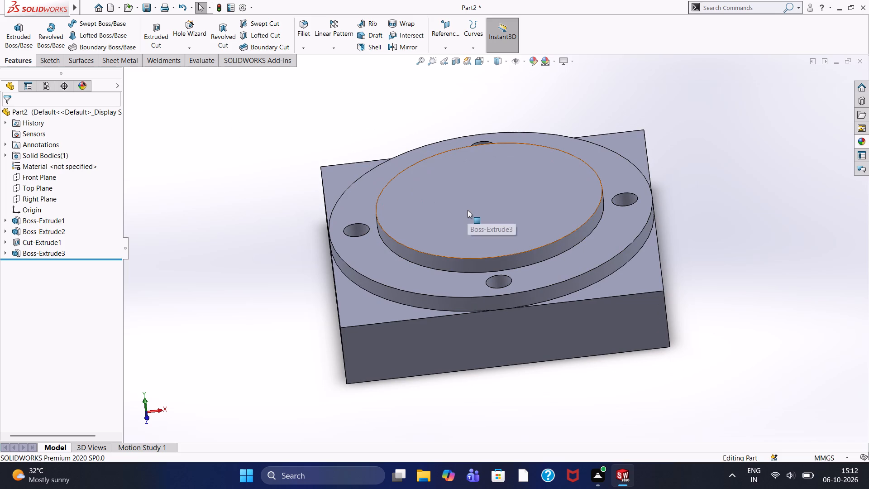
{"action": "left_click", "coordinate": [468, 210]}
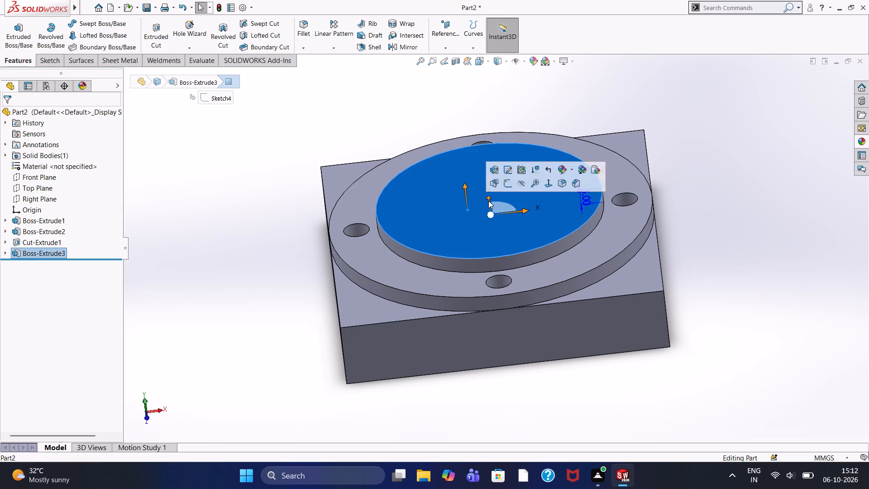
{"action": "left_click", "coordinate": [505, 185]}
{"action": "key", "text": "ctrl+8"}
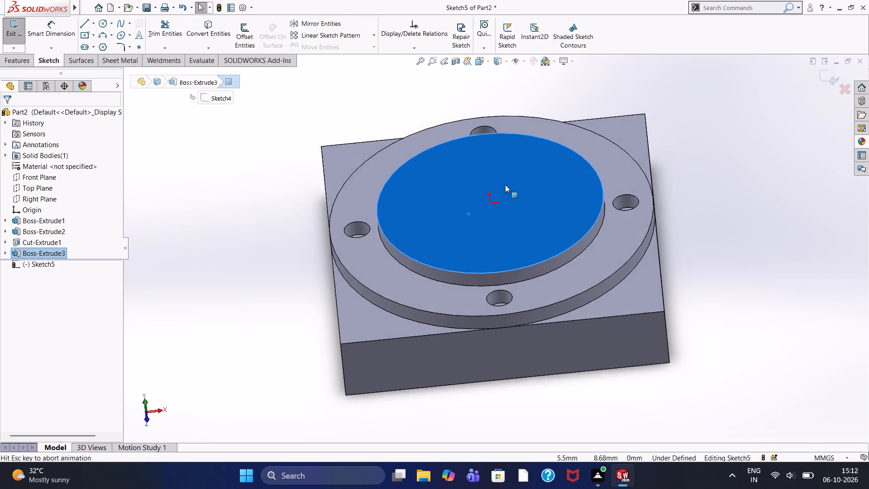
{"action": "left_click", "coordinate": [248, 202]}
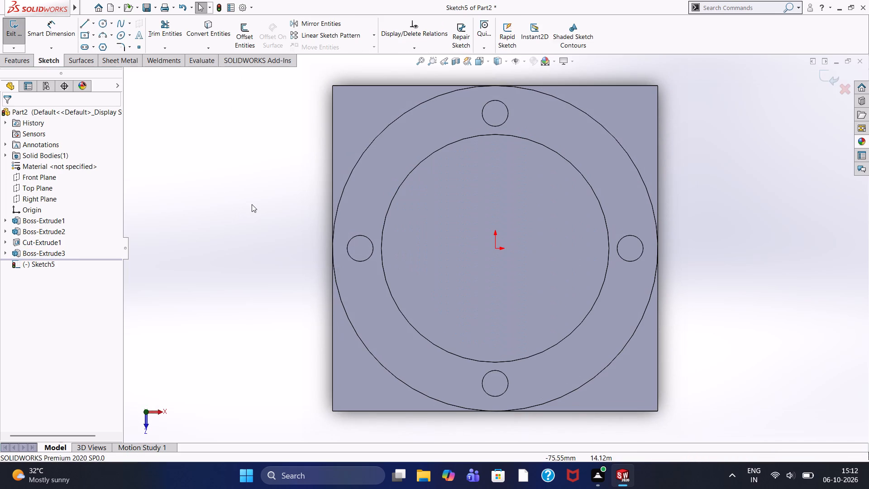
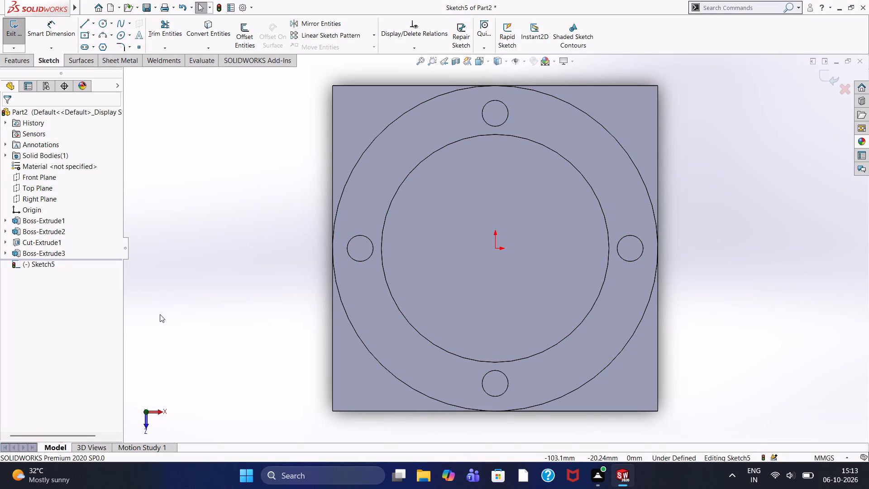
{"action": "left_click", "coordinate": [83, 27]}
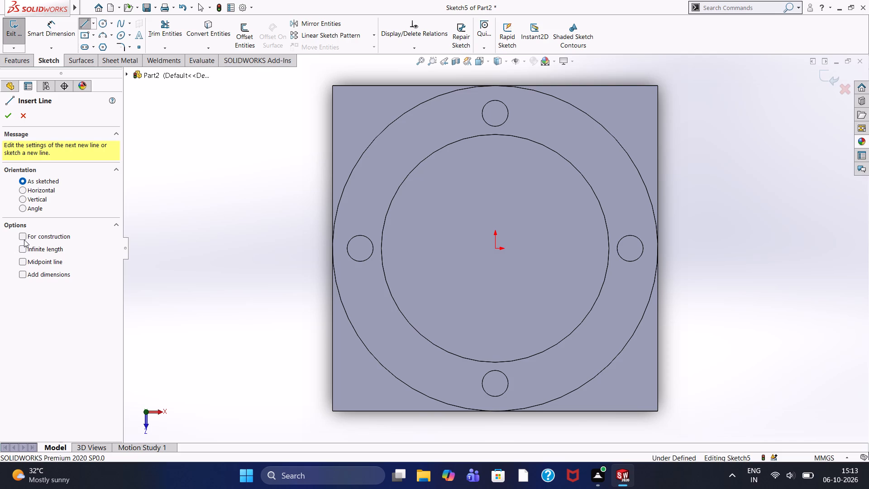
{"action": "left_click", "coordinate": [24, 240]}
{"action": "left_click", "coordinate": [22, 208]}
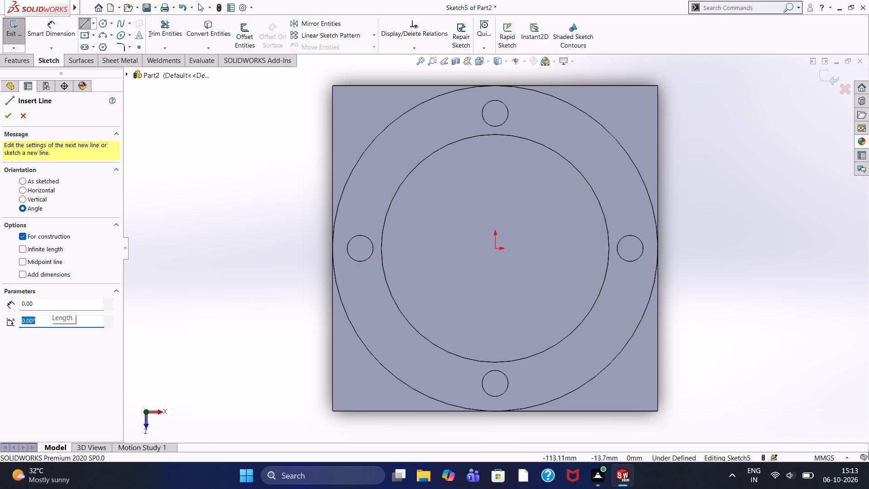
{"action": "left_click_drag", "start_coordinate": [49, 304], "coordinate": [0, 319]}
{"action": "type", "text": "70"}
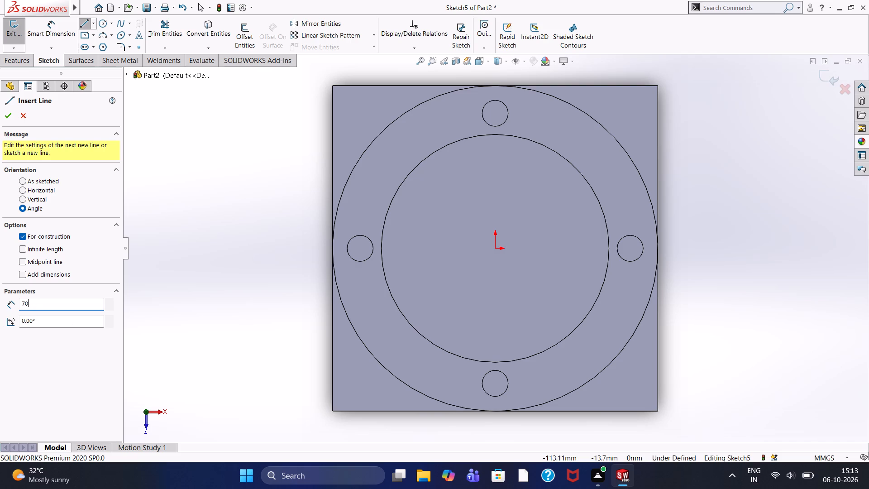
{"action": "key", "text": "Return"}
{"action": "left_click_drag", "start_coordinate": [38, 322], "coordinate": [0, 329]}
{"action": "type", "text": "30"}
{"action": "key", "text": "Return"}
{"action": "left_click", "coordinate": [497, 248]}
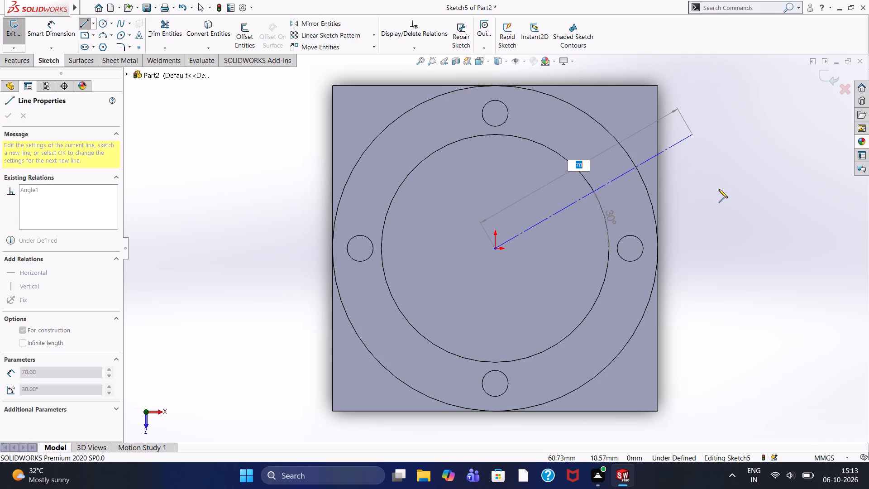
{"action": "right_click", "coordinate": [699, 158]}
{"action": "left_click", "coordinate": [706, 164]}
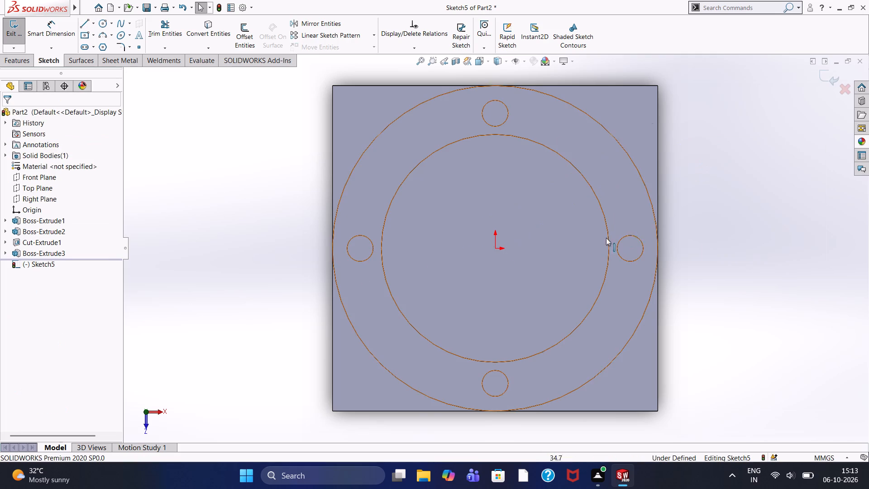
Sketch a construction line from the origin, 70 mm long at an angle of 33°.
{"action": "left_click", "coordinate": [89, 22]}
{"action": "left_click", "coordinate": [33, 208]}
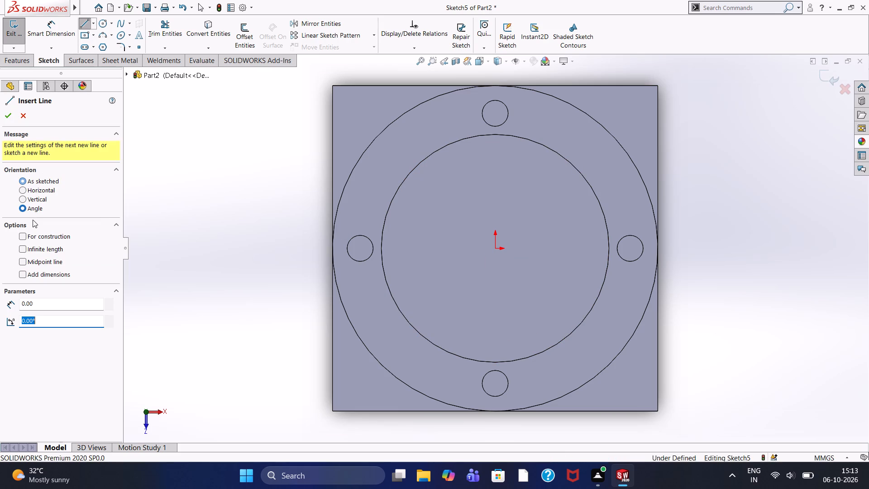
{"action": "left_click", "coordinate": [30, 233]}
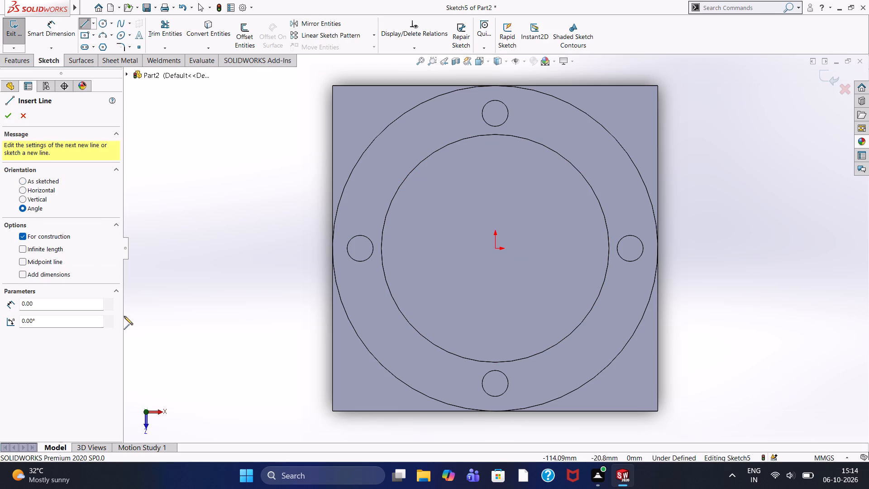
{"action": "left_click_drag", "start_coordinate": [56, 304], "coordinate": [0, 314]}
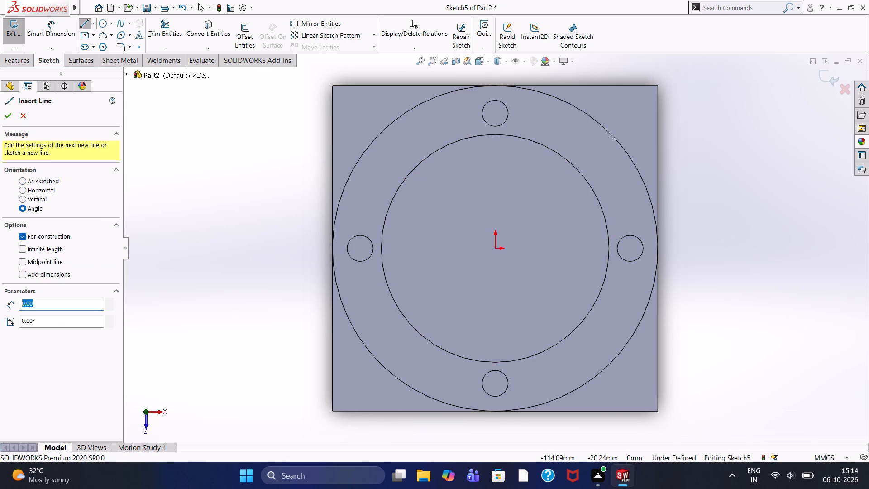
{"action": "left_click_drag", "start_coordinate": [0, 314], "coordinate": [0, 318]}
{"action": "key", "text": "7"}
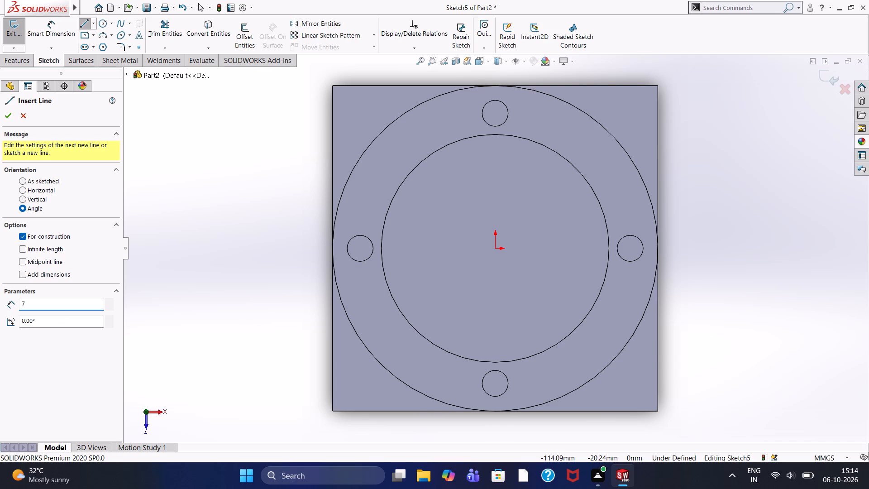
{"action": "key", "text": "0"}
{"action": "key", "text": "Return"}
{"action": "left_click_drag", "start_coordinate": [40, 324], "coordinate": [0, 335]}
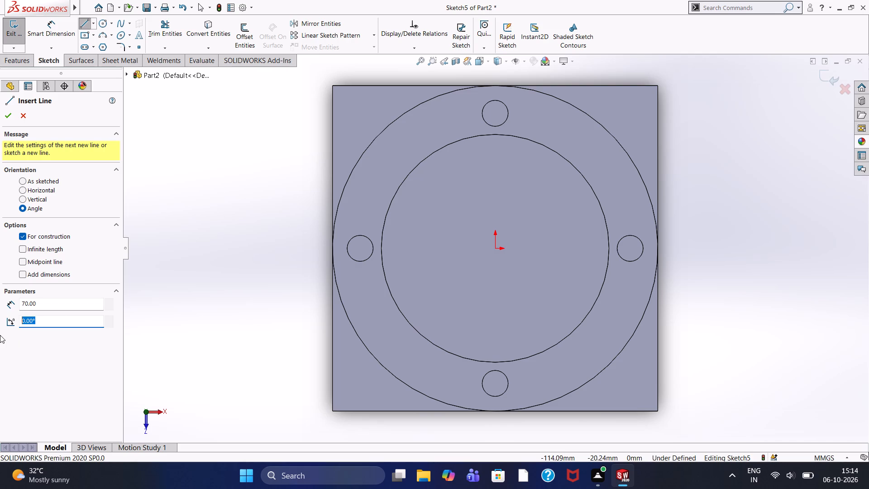
{"action": "type", "text": "33"}
{"action": "key", "text": "Return"}
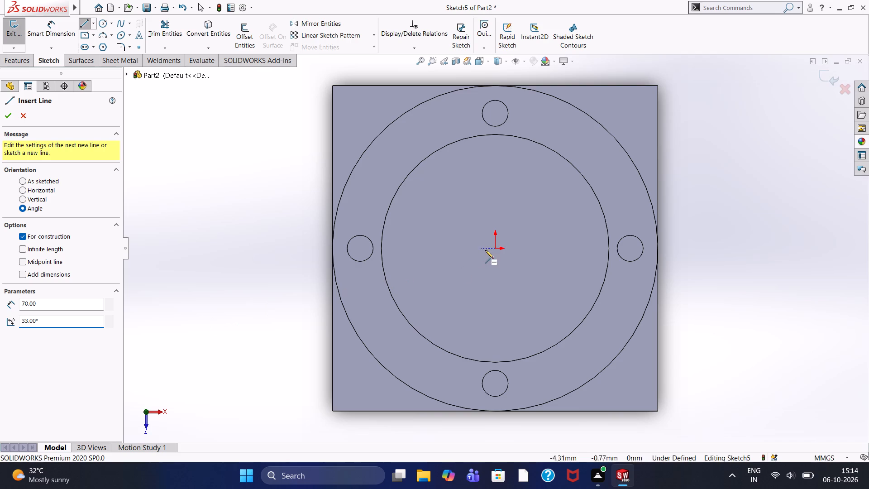
{"action": "left_click", "coordinate": [495, 247]}
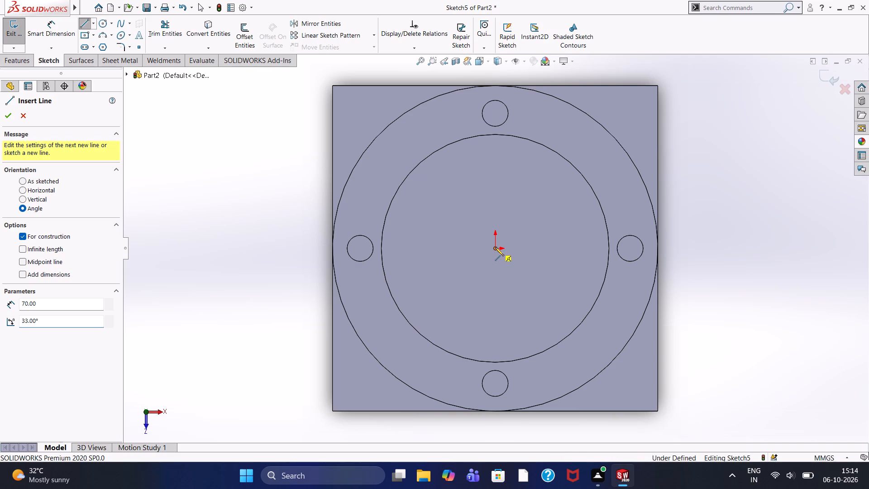
{"action": "left_click", "coordinate": [521, 221]}
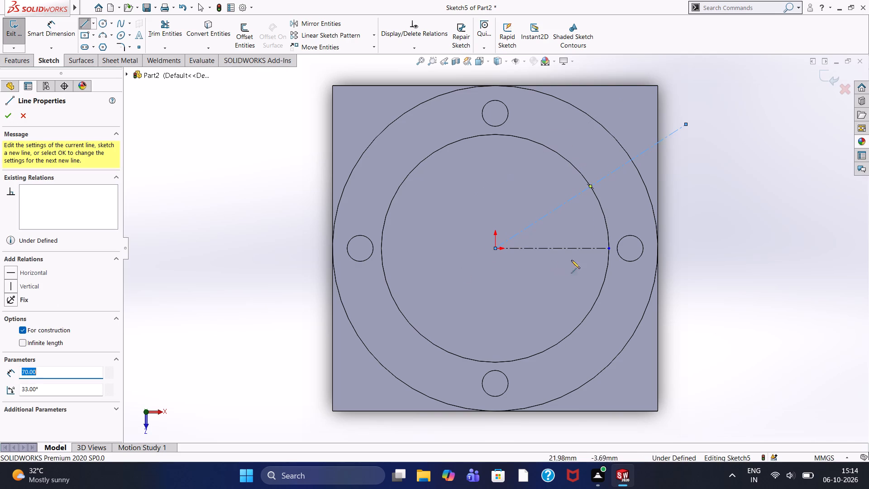
{"action": "right_click", "coordinate": [708, 178]}
{"action": "left_click", "coordinate": [721, 186]}
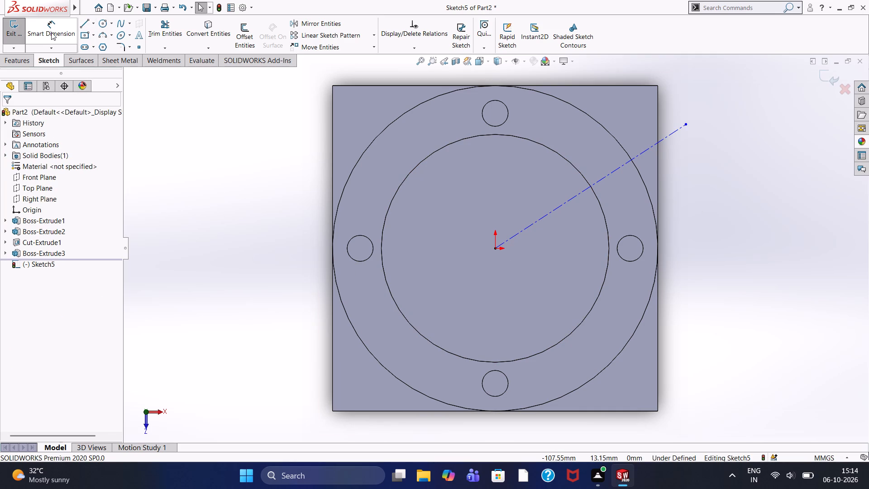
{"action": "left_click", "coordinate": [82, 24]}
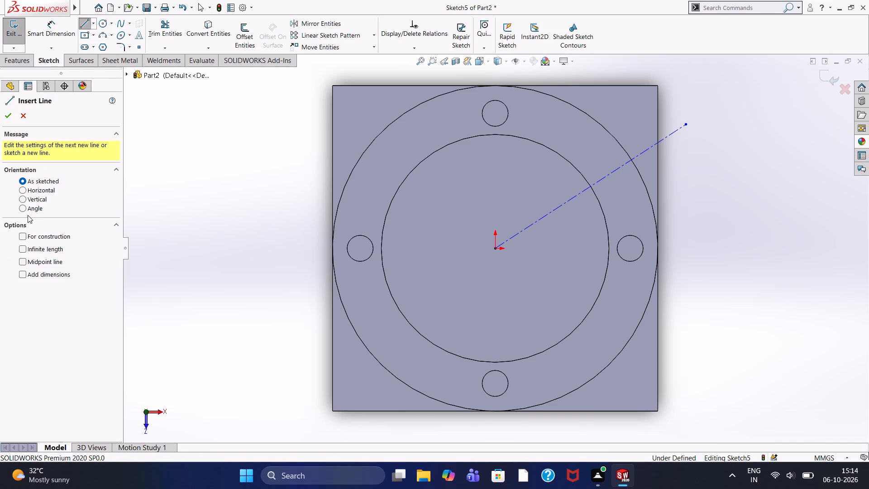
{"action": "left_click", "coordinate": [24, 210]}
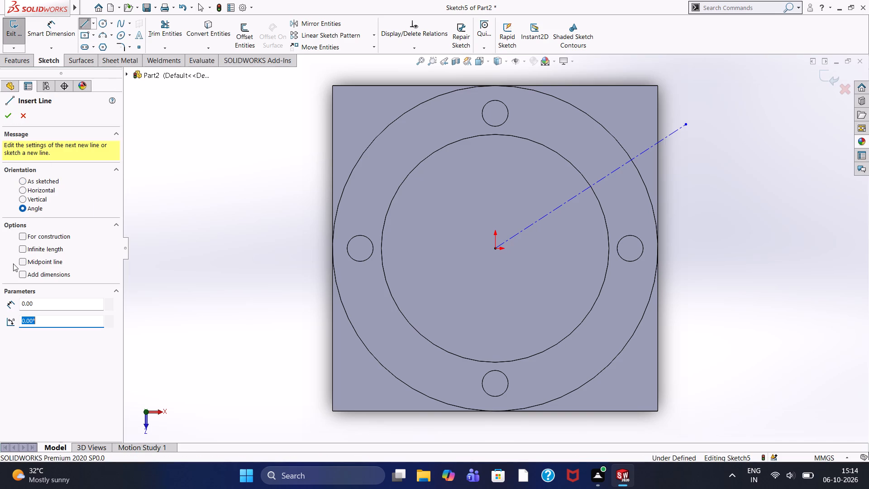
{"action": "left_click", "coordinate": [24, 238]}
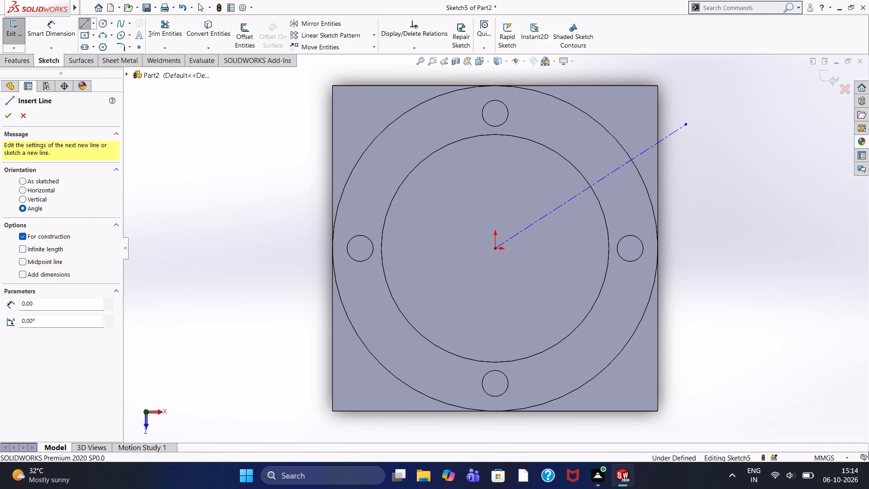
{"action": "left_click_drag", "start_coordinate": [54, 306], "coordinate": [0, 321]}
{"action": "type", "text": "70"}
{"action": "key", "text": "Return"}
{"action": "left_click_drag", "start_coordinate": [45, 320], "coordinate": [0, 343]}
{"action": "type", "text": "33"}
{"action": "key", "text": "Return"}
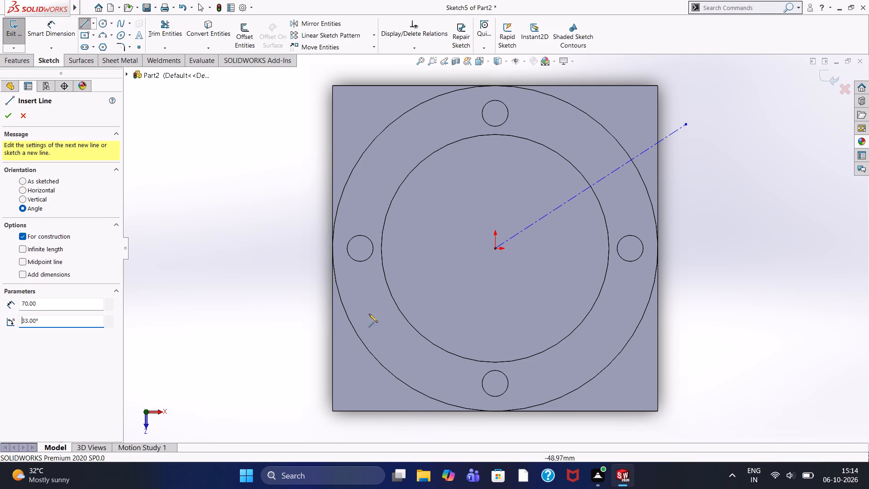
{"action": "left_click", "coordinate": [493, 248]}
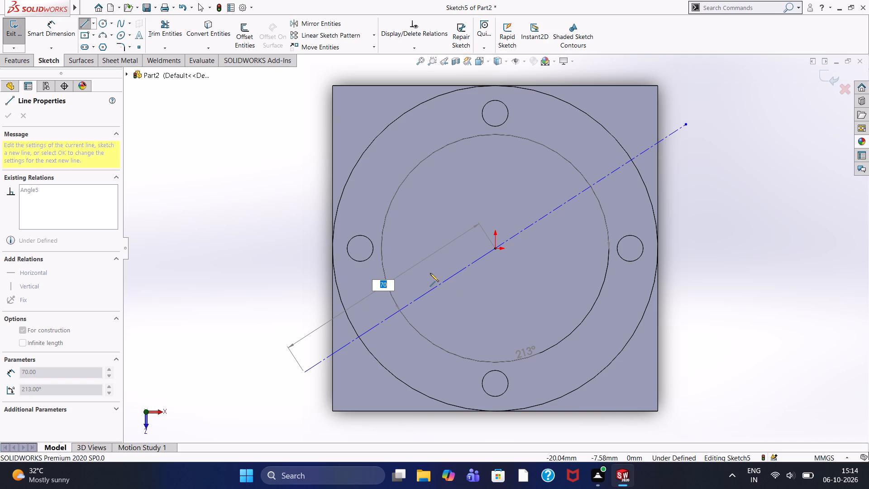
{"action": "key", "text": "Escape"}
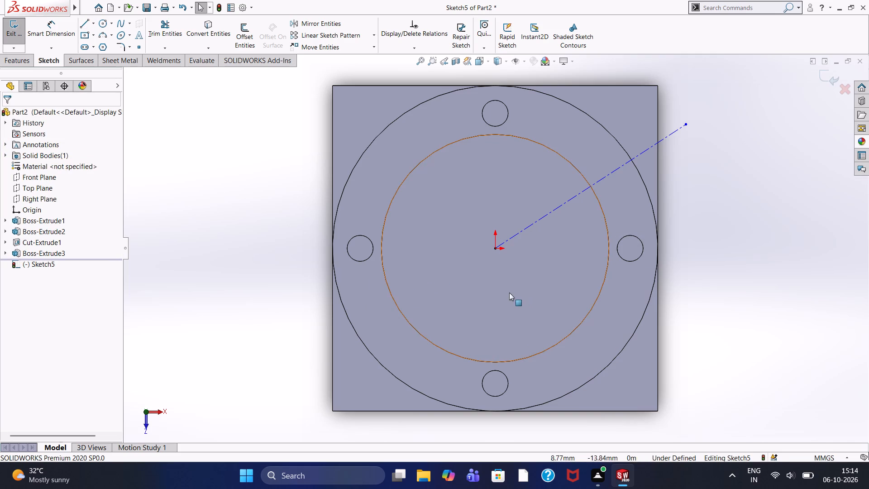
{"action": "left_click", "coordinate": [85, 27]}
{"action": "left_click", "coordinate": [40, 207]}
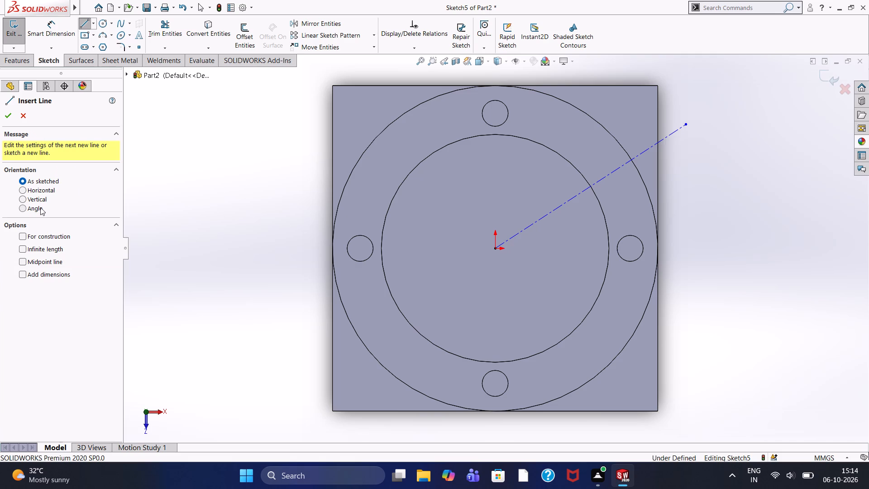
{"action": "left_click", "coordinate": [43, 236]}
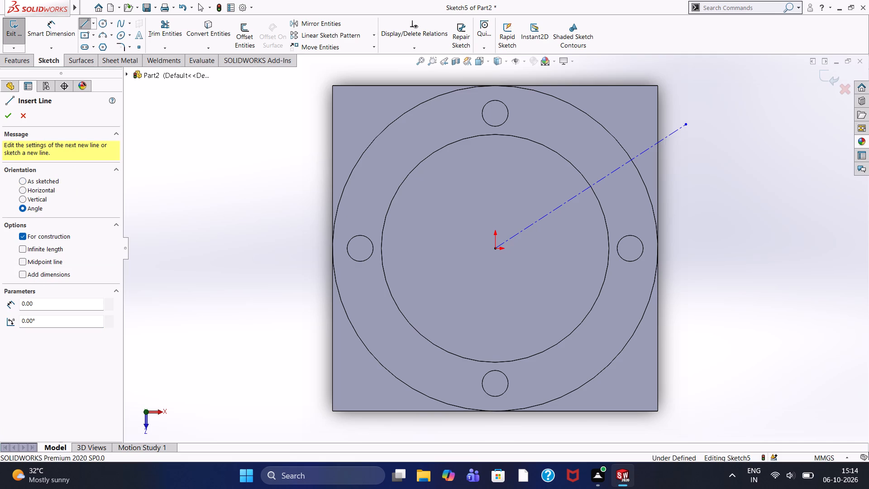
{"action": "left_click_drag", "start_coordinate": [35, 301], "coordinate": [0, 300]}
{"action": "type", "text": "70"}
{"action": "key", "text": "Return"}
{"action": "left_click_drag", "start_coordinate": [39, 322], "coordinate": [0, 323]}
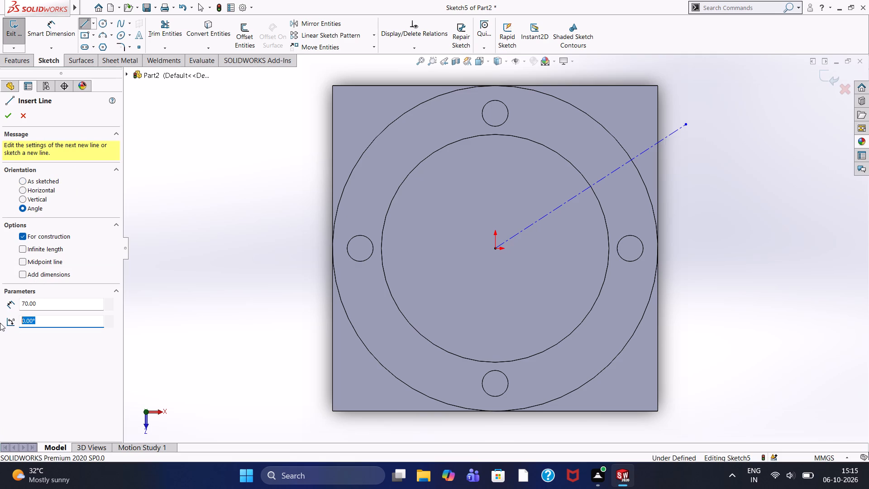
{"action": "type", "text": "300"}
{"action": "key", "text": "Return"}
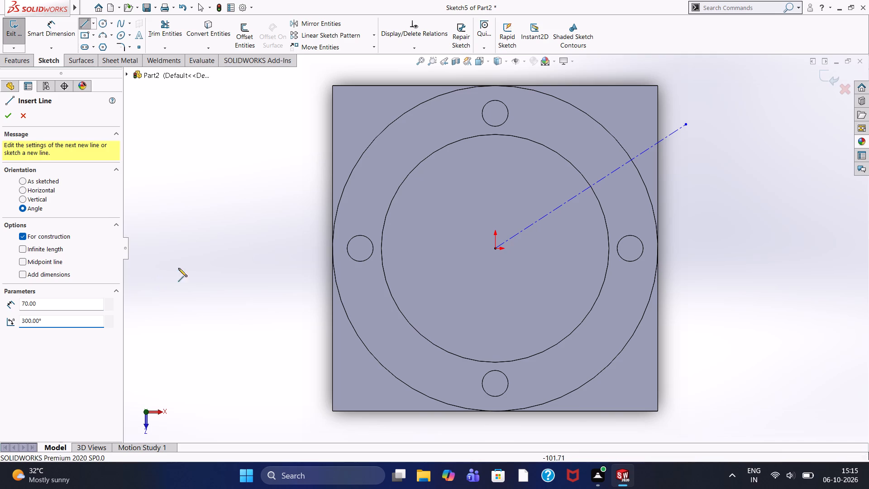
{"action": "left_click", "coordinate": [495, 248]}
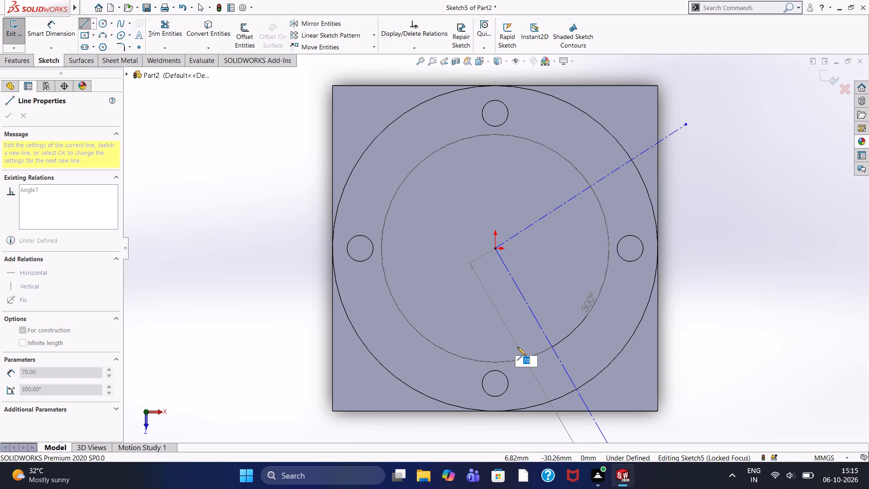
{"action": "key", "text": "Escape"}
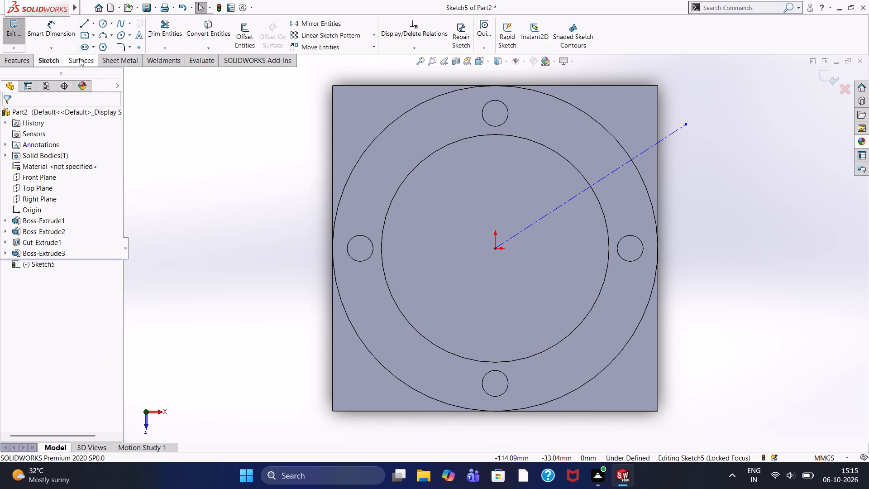
Sketch a second construction line from the origin, 70 mm long at an angle of 327°.
{"action": "left_click", "coordinate": [81, 25]}
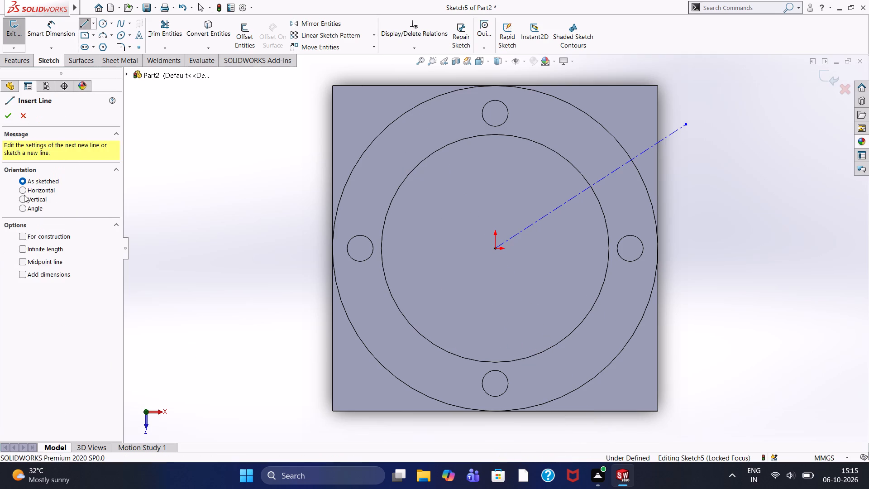
{"action": "left_click", "coordinate": [25, 211]}
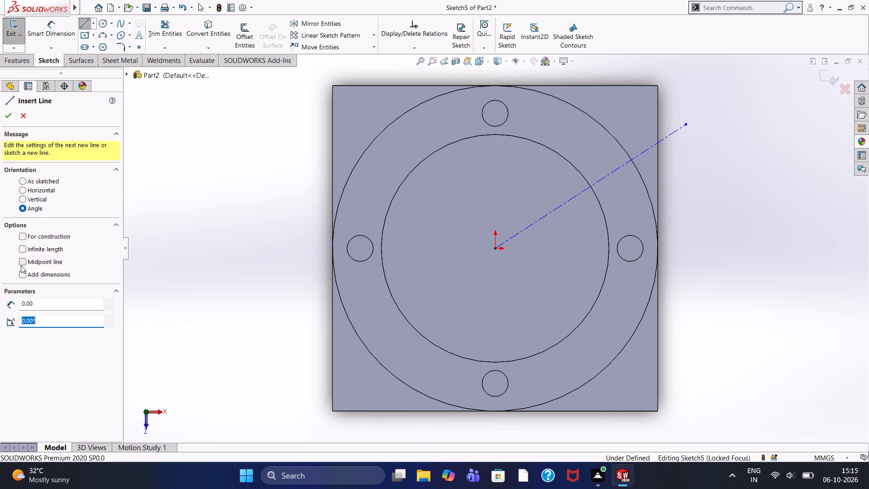
{"action": "left_click", "coordinate": [25, 237]}
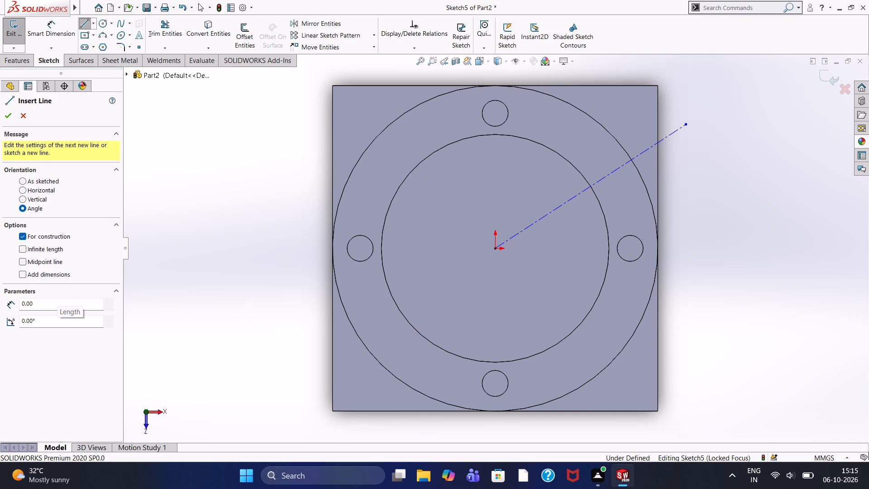
{"action": "left_click_drag", "start_coordinate": [57, 302], "coordinate": [0, 306]}
{"action": "type", "text": "70"}
{"action": "key", "text": "Return"}
{"action": "left_click_drag", "start_coordinate": [51, 318], "coordinate": [45, 318]}
{"action": "left_click_drag", "start_coordinate": [45, 318], "coordinate": [0, 322]}
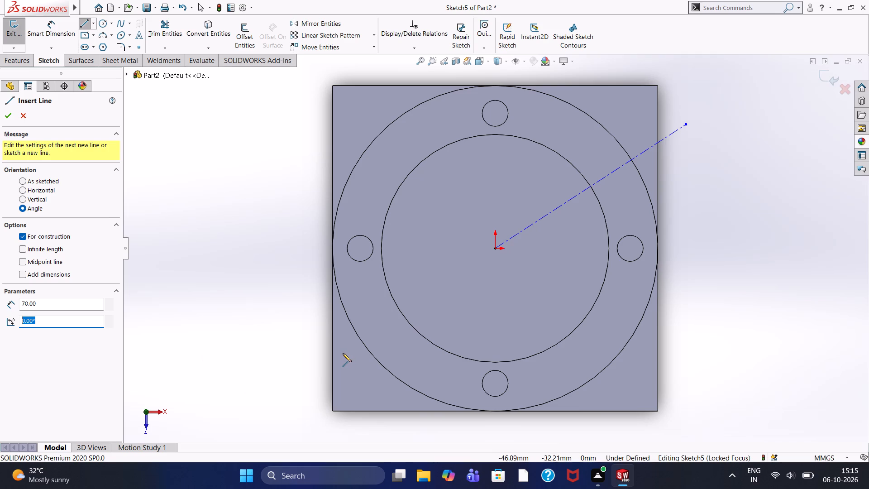
{"action": "type", "text": "327"}
{"action": "key", "text": "Return"}
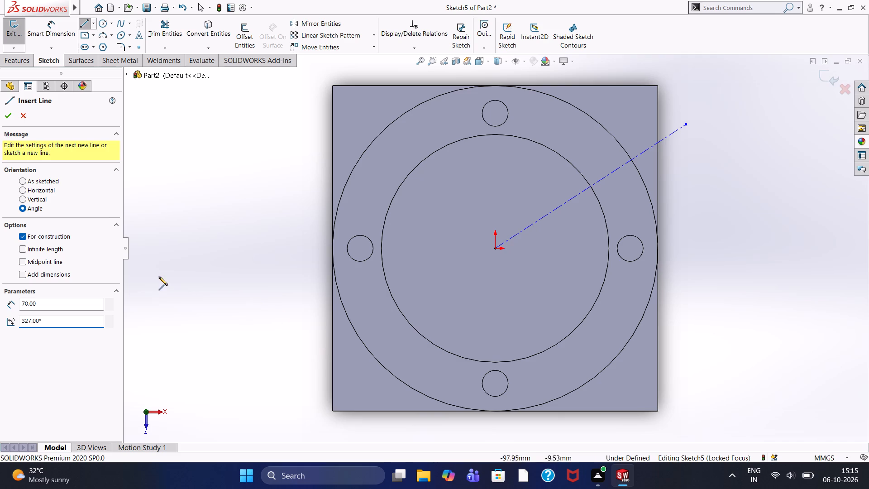
{"action": "left_click", "coordinate": [494, 249]}
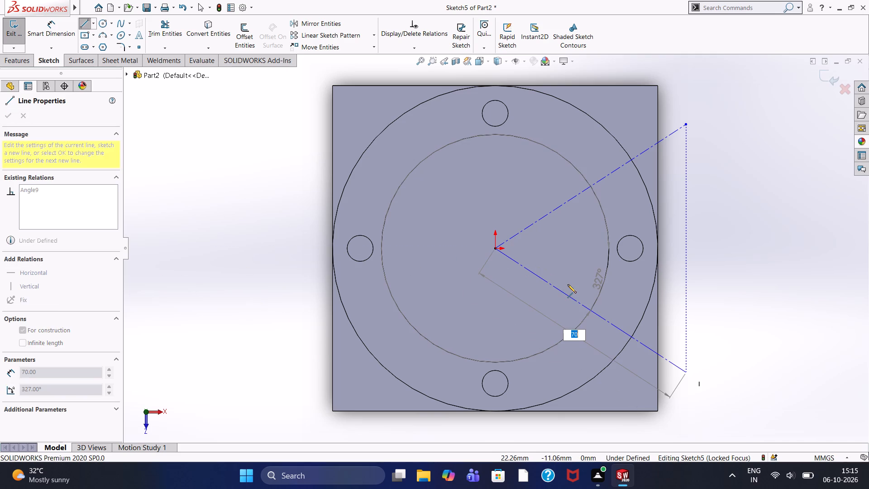
{"action": "left_click", "coordinate": [568, 284]}
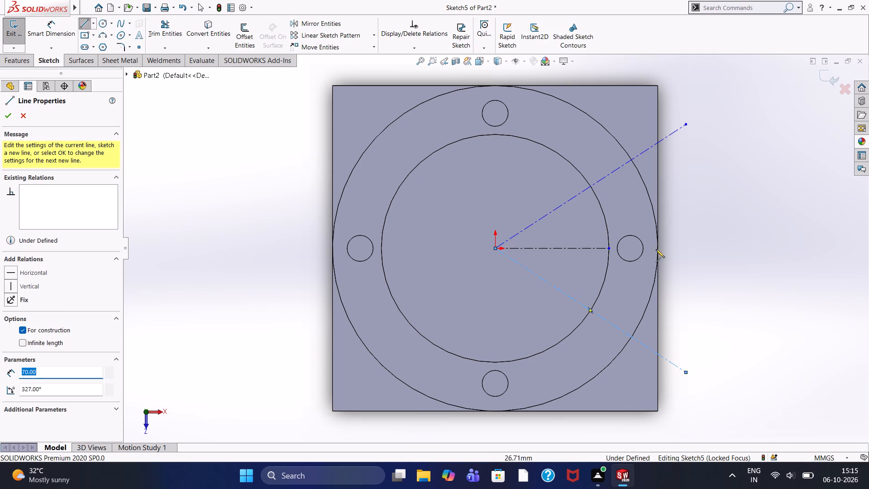
{"action": "right_click", "coordinate": [736, 229]}
{"action": "left_click", "coordinate": [745, 239]}
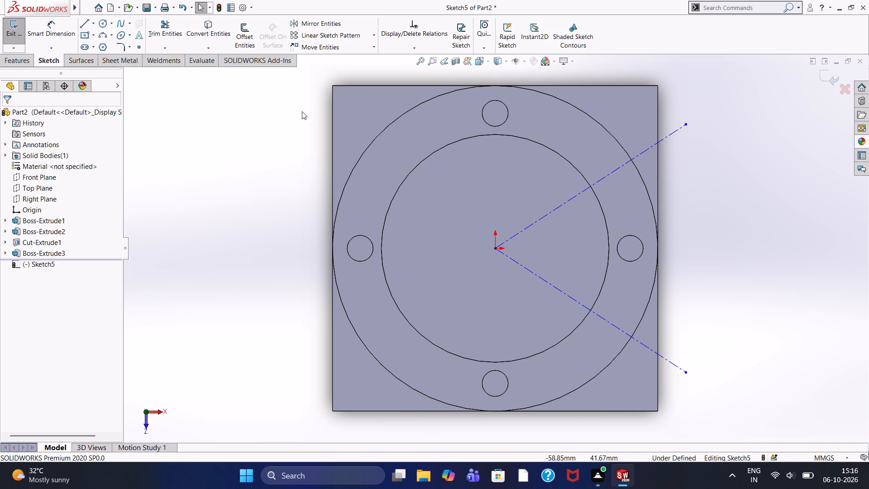
Sketch a 50 mm diameter circle centred on the origin and convert it to construction geometry.
{"action": "left_click", "coordinate": [105, 24]}
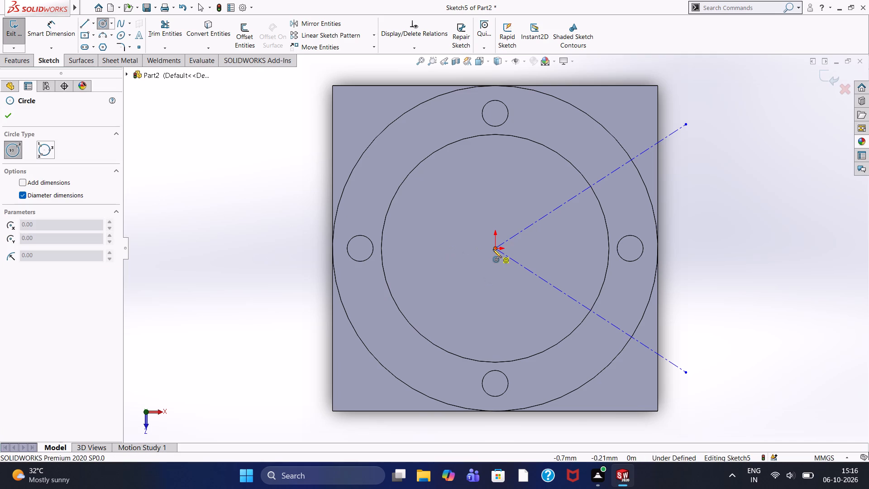
{"action": "left_click", "coordinate": [493, 249]}
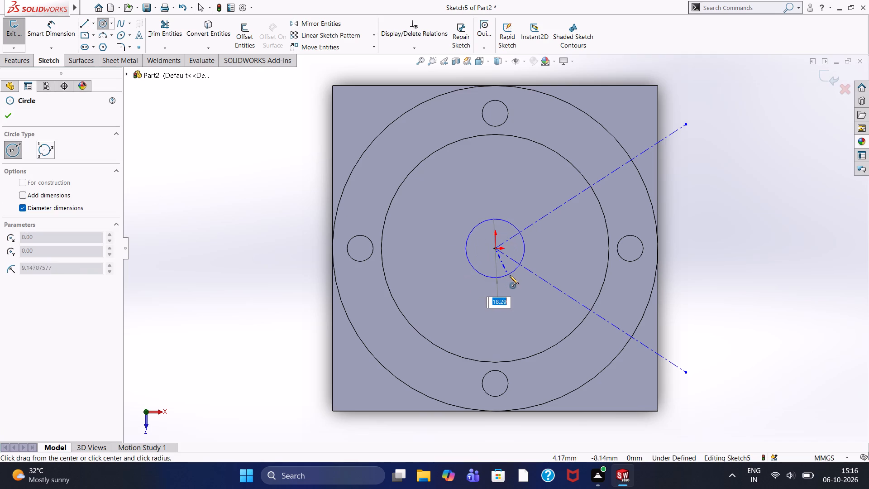
{"action": "key", "text": "5"}
{"action": "key", "text": "0"}
{"action": "key", "text": "Return"}
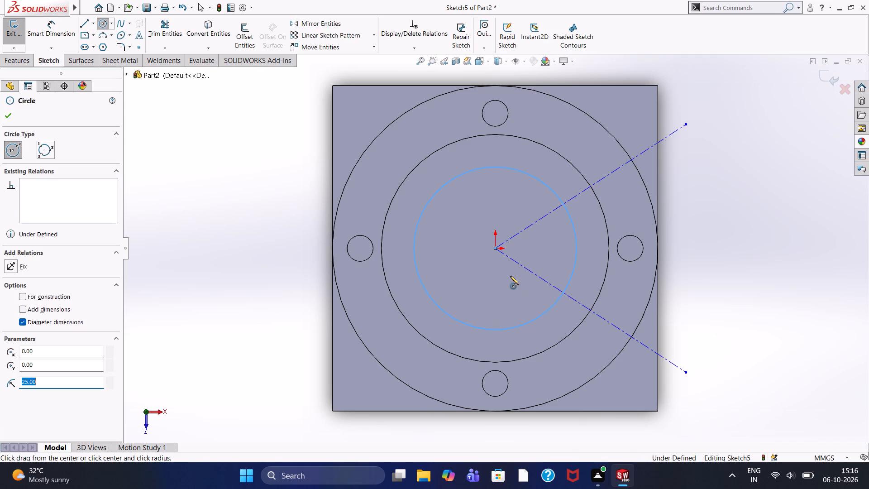
{"action": "key", "text": "Escape"}
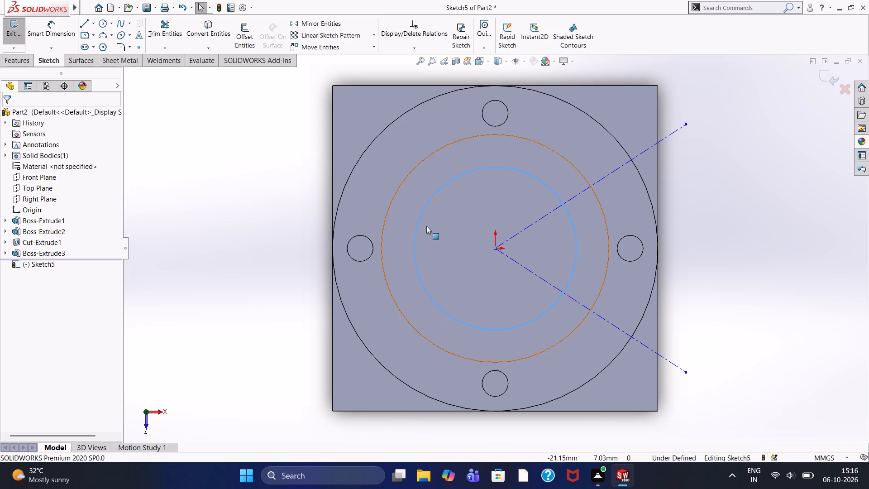
{"action": "key", "text": "Escape"}
{"action": "left_click", "coordinate": [436, 195]}
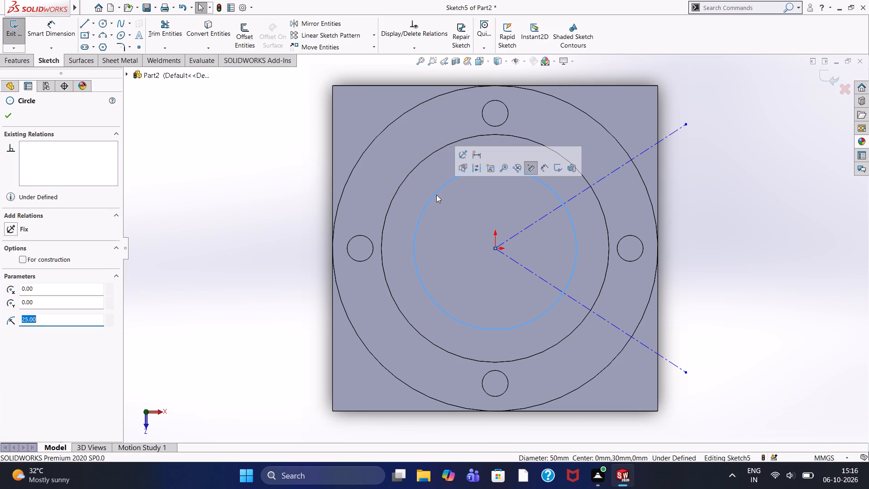
{"action": "left_click", "coordinate": [479, 169]}
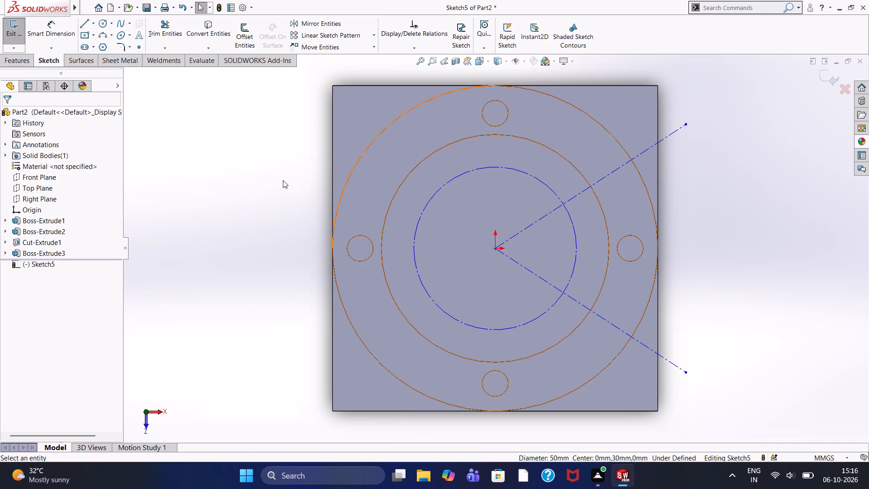
{"action": "left_click", "coordinate": [283, 180]}
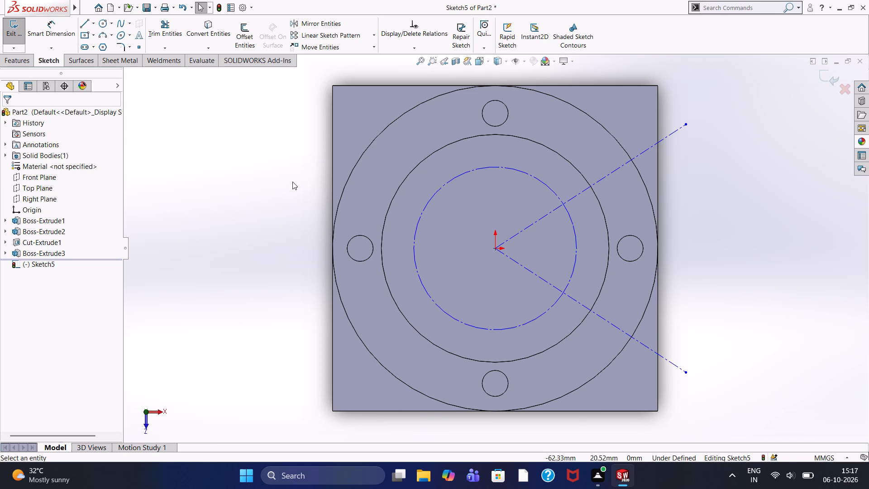
Offset the 50 mm construction circle by 10 mm bi-directionally, with dimensions added.
{"action": "left_click", "coordinate": [246, 38]}
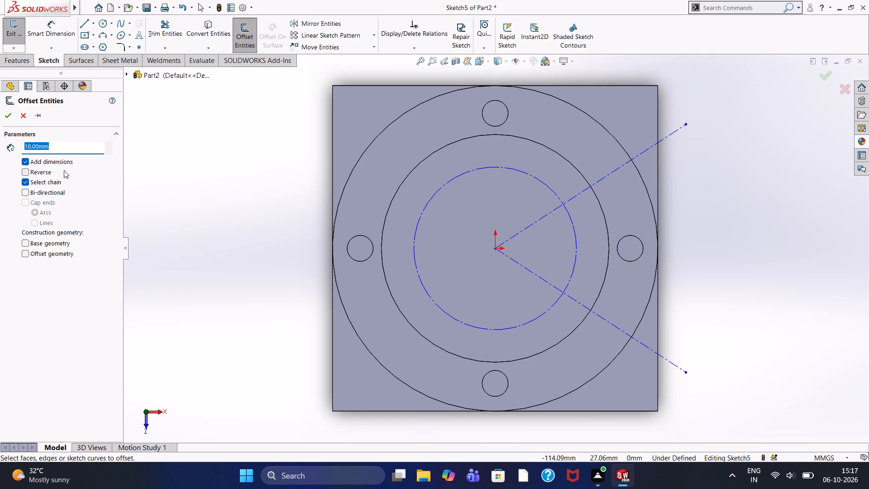
{"action": "left_click", "coordinate": [574, 246]}
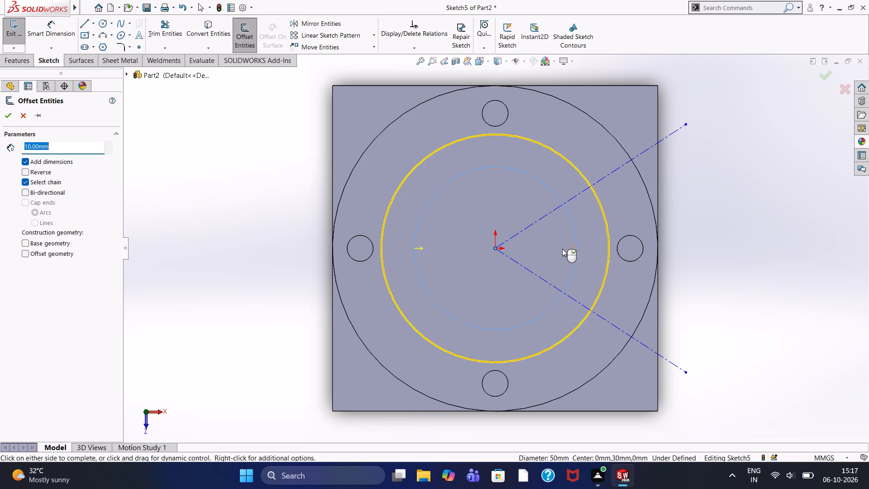
{"action": "left_click", "coordinate": [25, 193]}
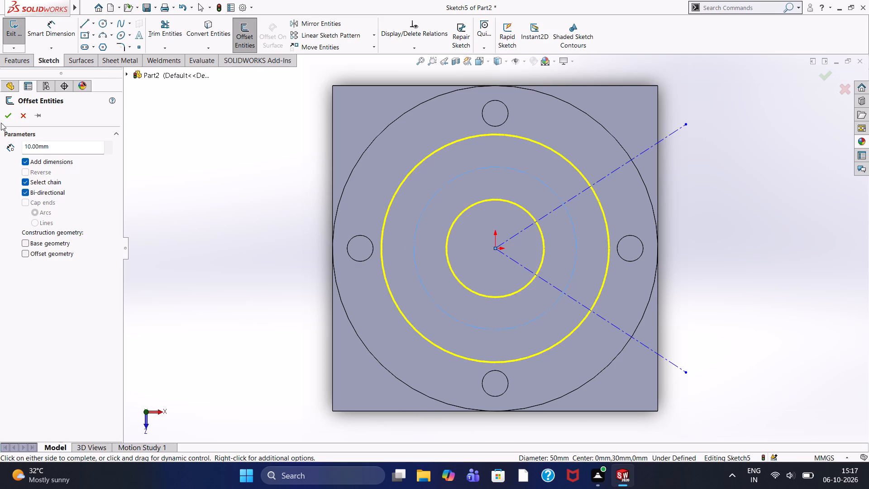
{"action": "left_click", "coordinate": [6, 111]}
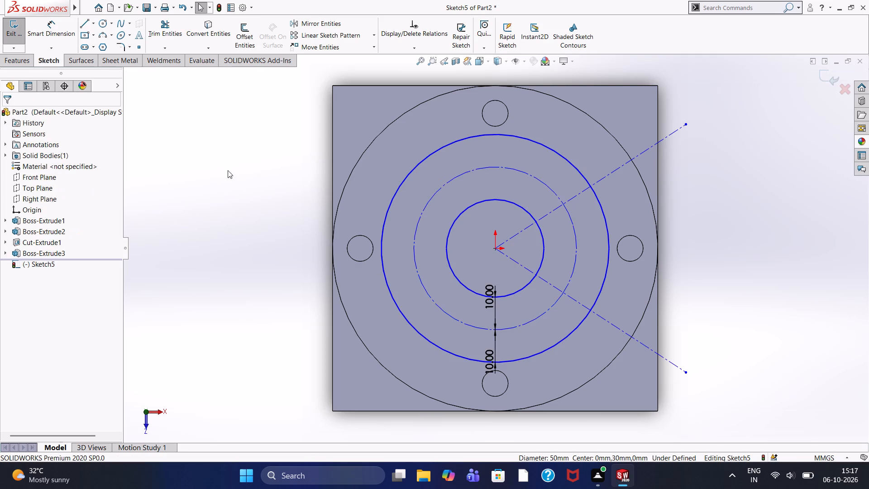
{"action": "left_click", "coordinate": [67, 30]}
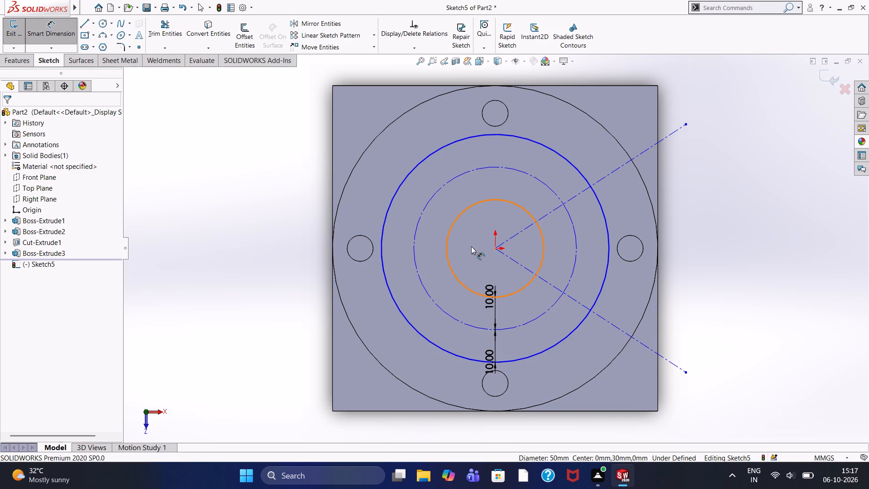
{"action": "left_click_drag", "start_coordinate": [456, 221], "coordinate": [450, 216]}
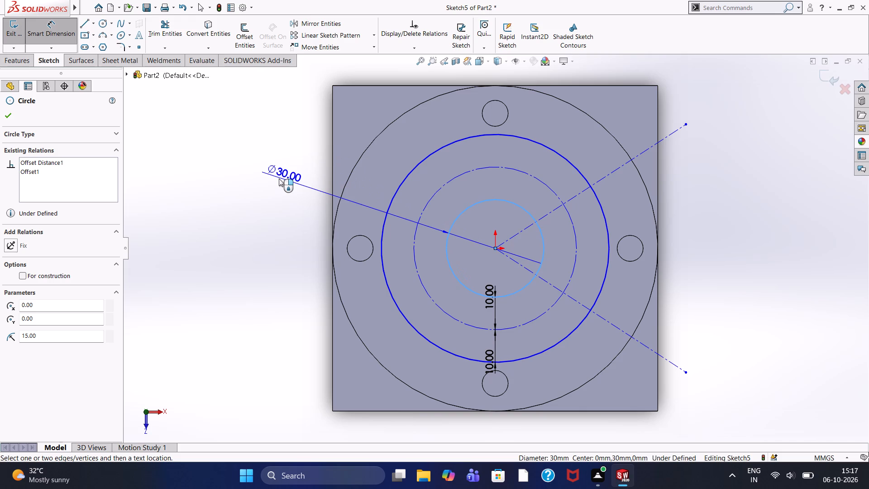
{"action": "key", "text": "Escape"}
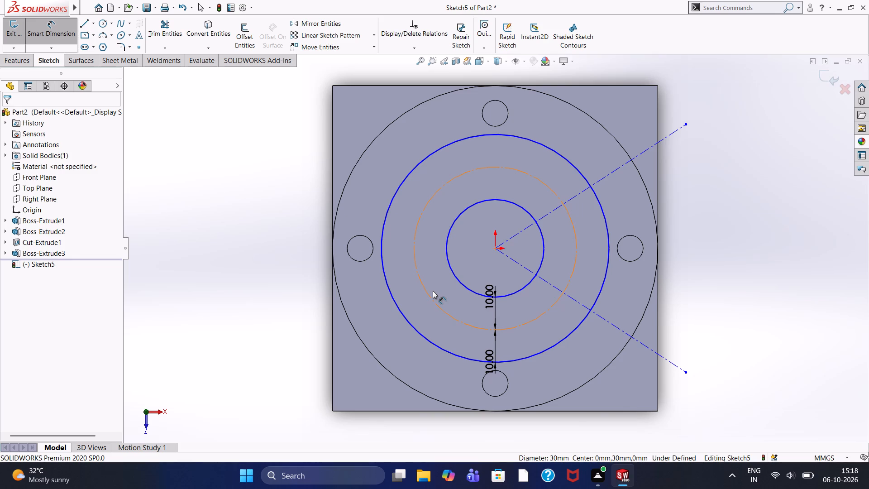
Delete the outer offset circle that coincides with the edge of the 70 mm boss.
{"action": "left_click", "coordinate": [597, 202]}
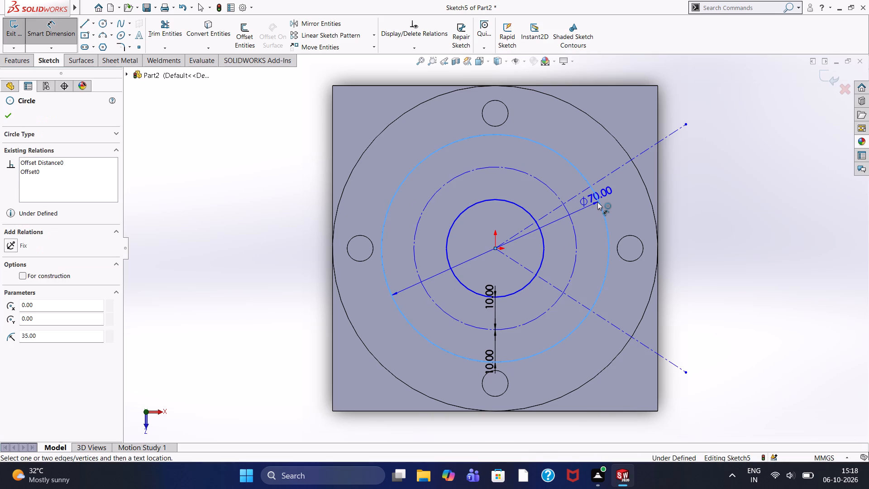
{"action": "key", "text": "Delete"}
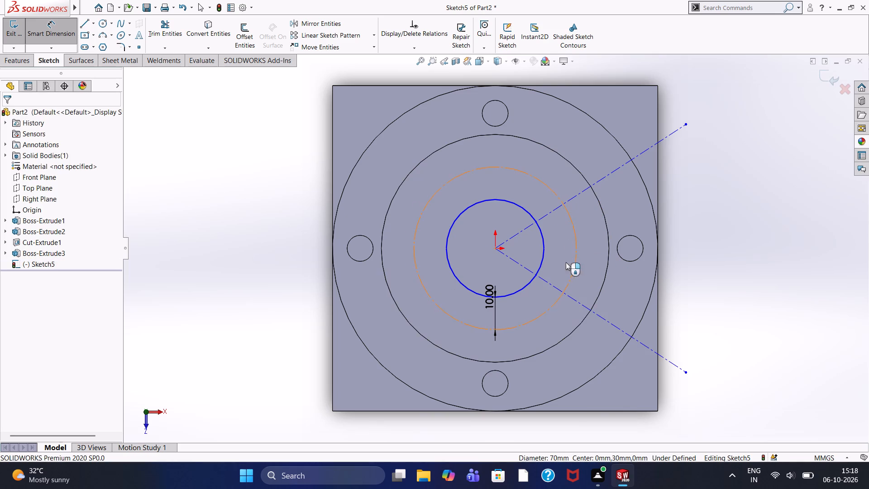
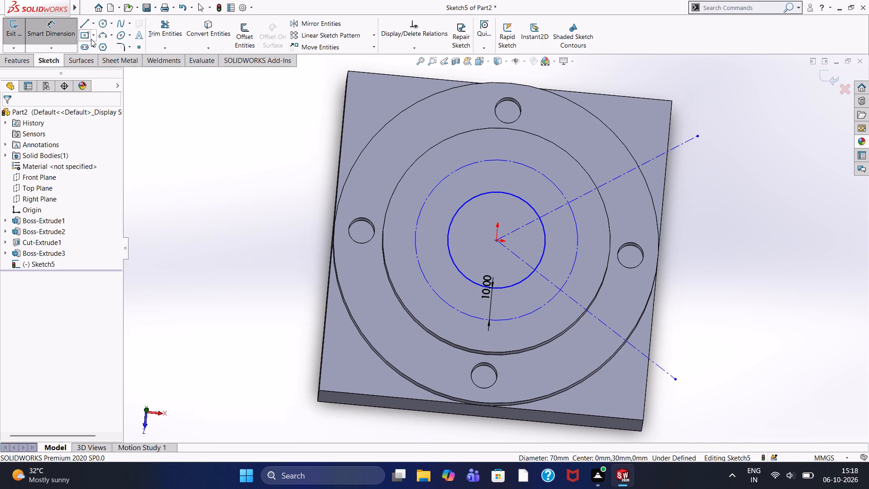
Offset the 50 mm construction circle by 5 mm bi-directionally, with dimensions added.
{"action": "left_click", "coordinate": [246, 36]}
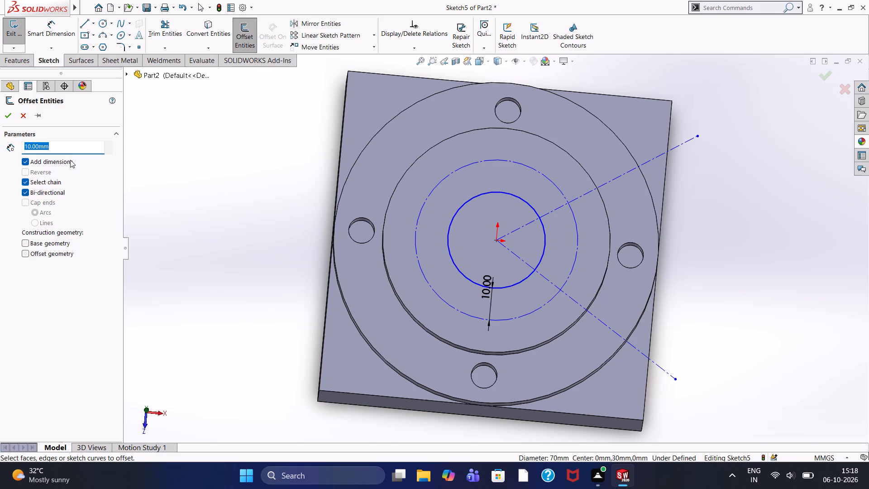
{"action": "key", "text": "5"}
{"action": "key", "text": "Return"}
{"action": "left_click", "coordinate": [577, 240]}
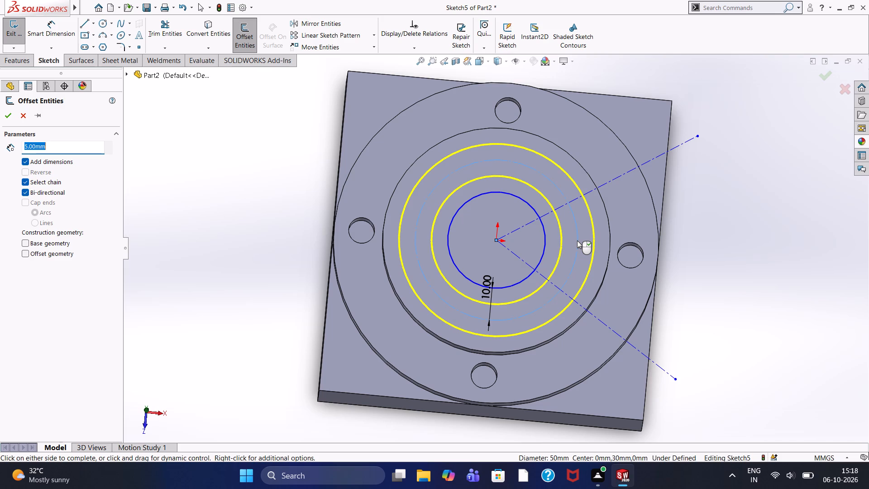
{"action": "left_click", "coordinate": [13, 115]}
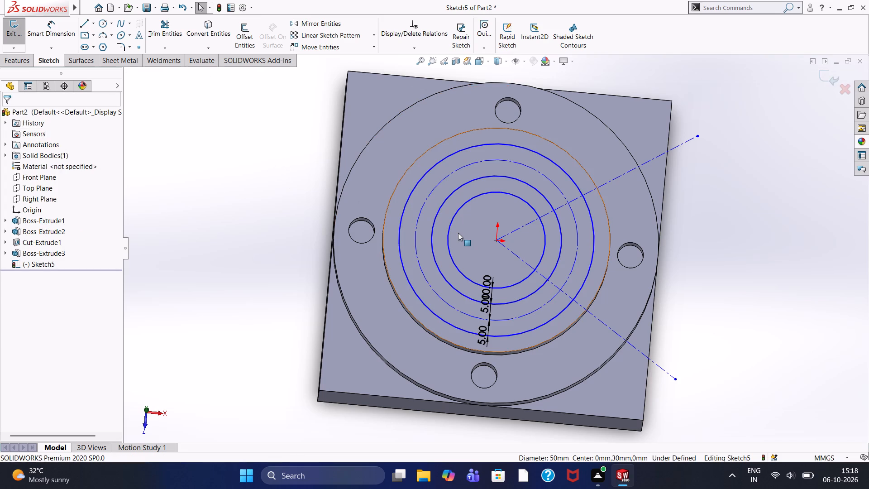
Sketch a three-point arc of 10 mm radius joining the two 5 mm offset circles where they cross the upper angled construction line.
{"action": "scroll", "coordinate": [458, 233], "scroll_direction": "down", "scroll_amount": 1}
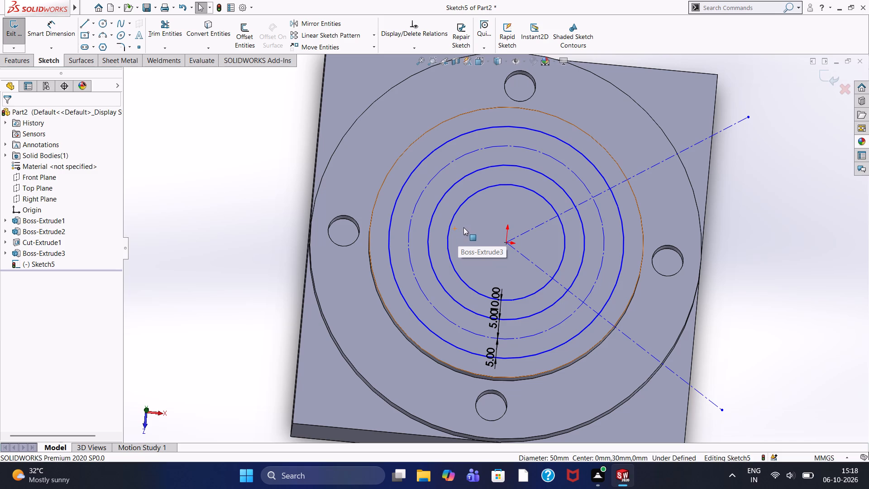
{"action": "scroll", "coordinate": [566, 192], "scroll_direction": "down", "scroll_amount": 3}
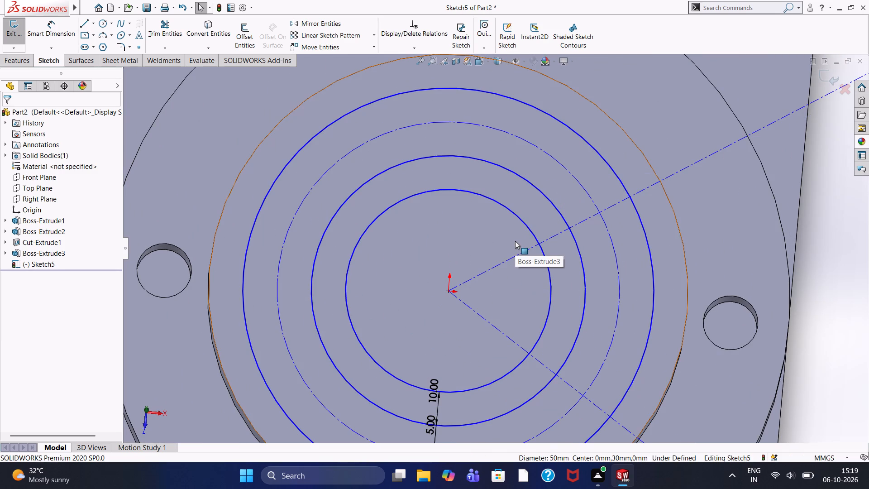
{"action": "scroll", "coordinate": [515, 241], "scroll_direction": "up", "scroll_amount": 4}
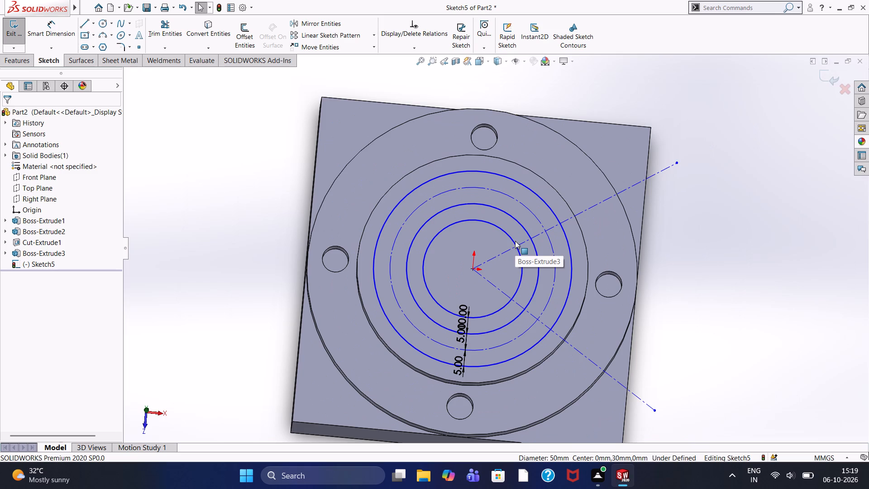
{"action": "scroll", "coordinate": [515, 241], "scroll_direction": "up", "scroll_amount": 1}
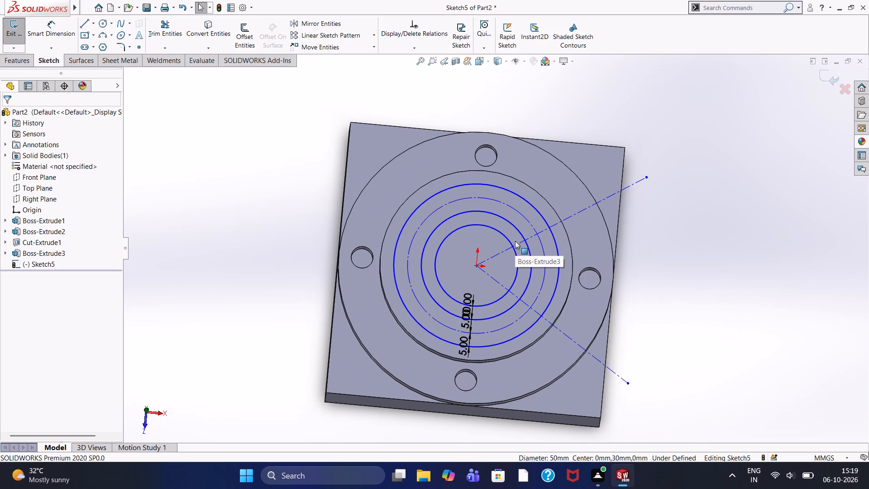
{"action": "scroll", "coordinate": [515, 241], "scroll_direction": "down", "scroll_amount": 1}
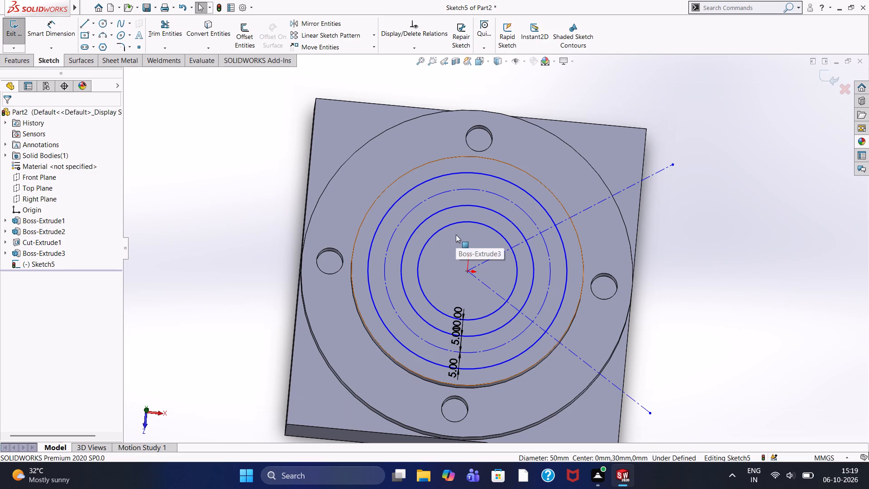
{"action": "scroll", "coordinate": [535, 217], "scroll_direction": "down", "scroll_amount": 2}
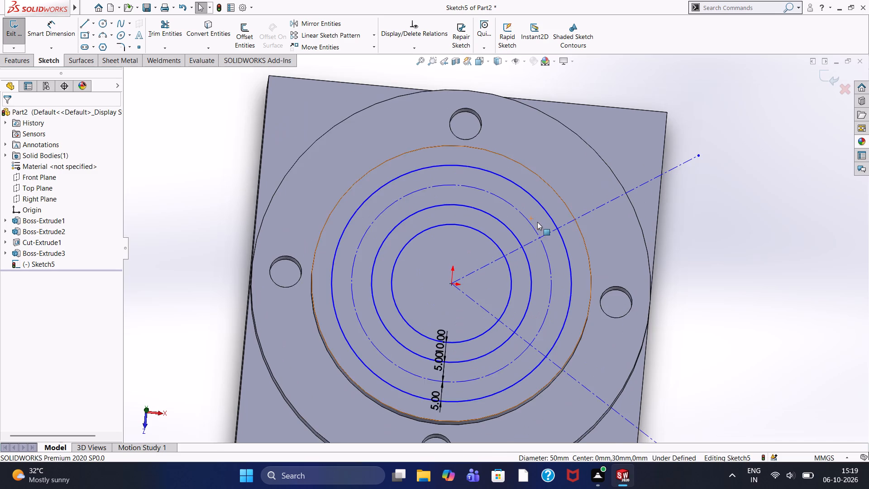
{"action": "scroll", "coordinate": [505, 262], "scroll_direction": "down", "scroll_amount": 3}
{"action": "scroll", "coordinate": [519, 214], "scroll_direction": "up", "scroll_amount": 2}
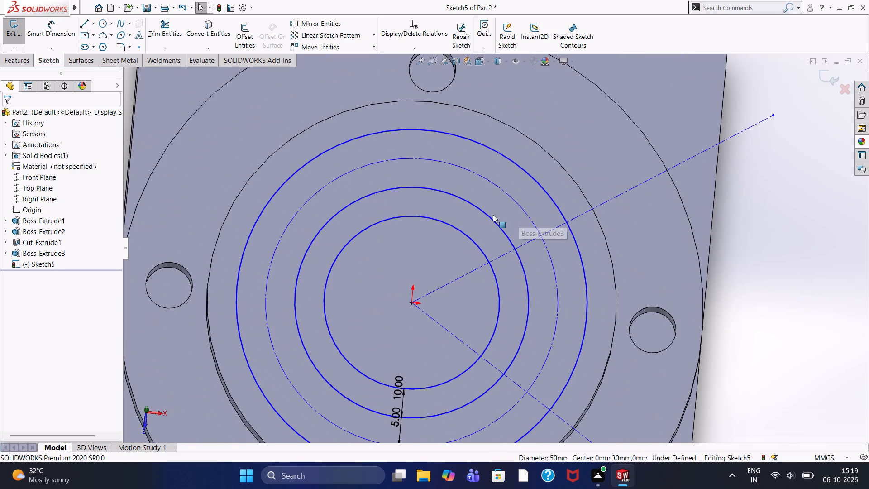
{"action": "left_click", "coordinate": [103, 33]}
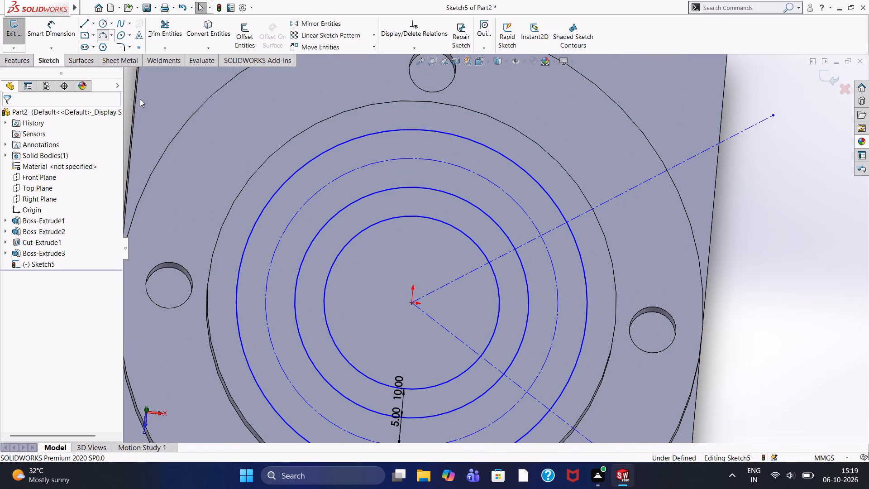
{"action": "left_click", "coordinate": [515, 249]}
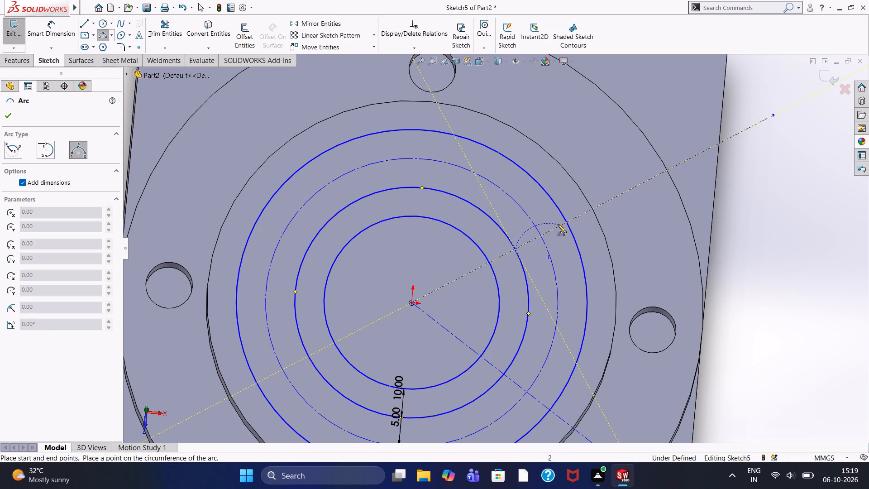
{"action": "left_click", "coordinate": [568, 221]}
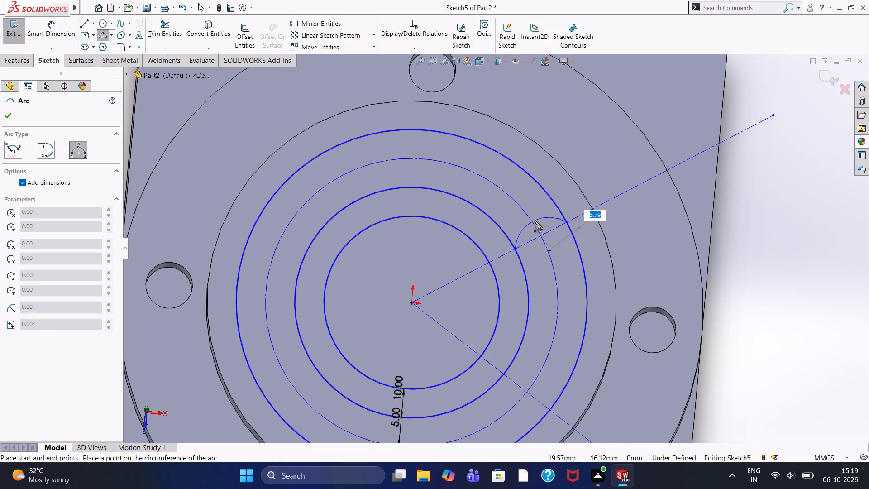
{"action": "type", "text": "10"}
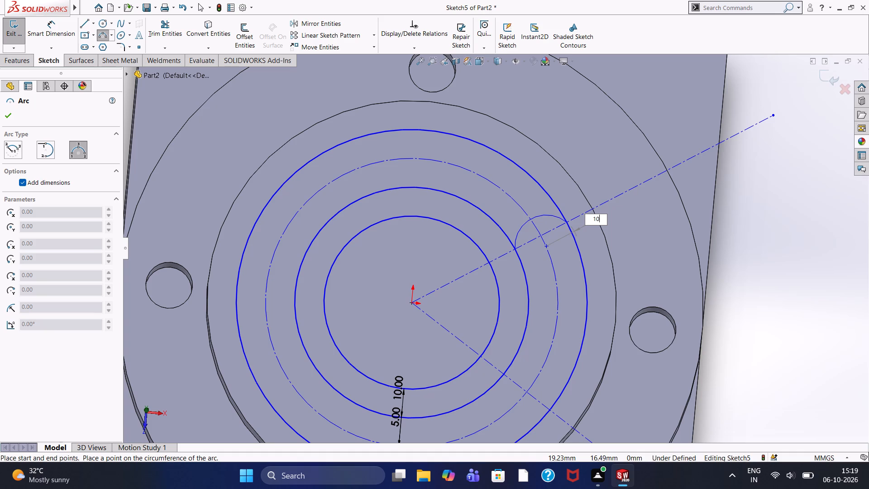
{"action": "key", "text": "Return"}
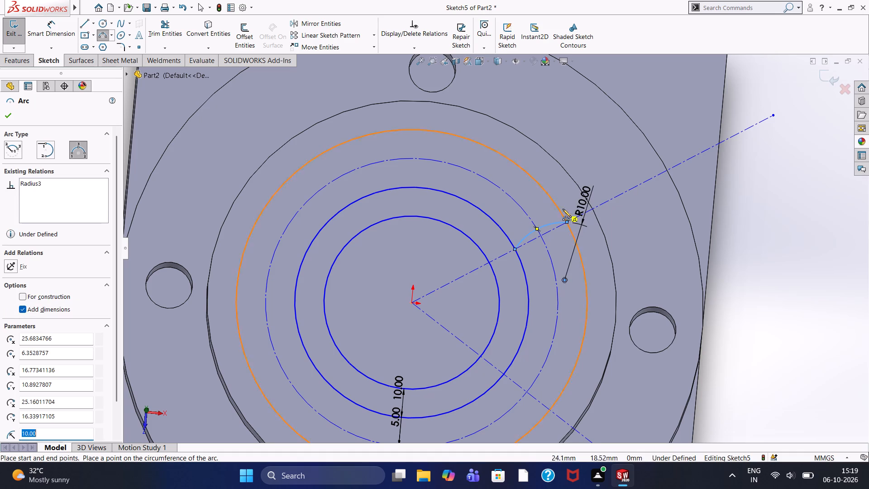
{"action": "key", "text": "Escape"}
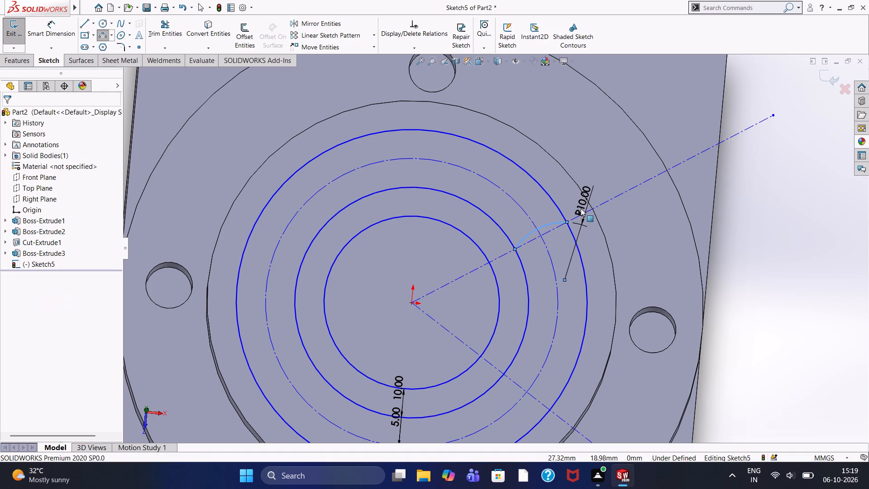
Set the radius of the arc on the upper angled construction line to 5 mm.
{"action": "double_click", "coordinate": [581, 208]}
{"action": "key", "text": "5"}
{"action": "key", "text": "Return"}
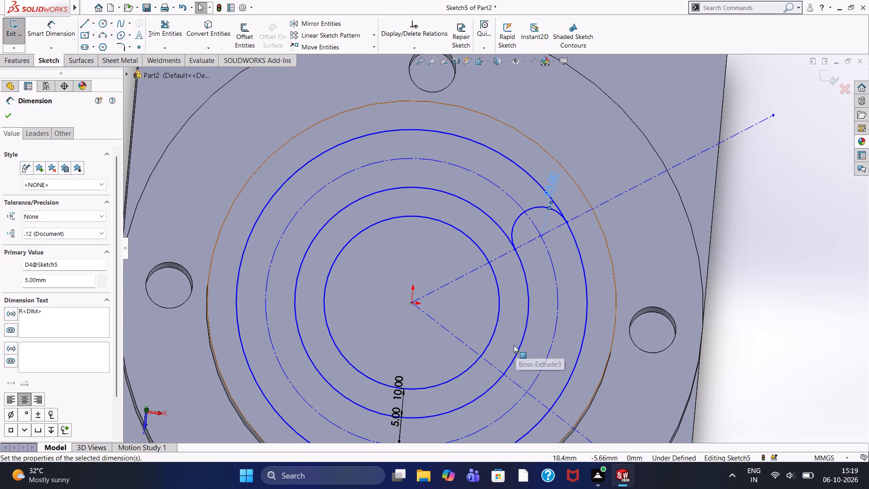
{"action": "scroll", "coordinate": [476, 340], "scroll_direction": "down", "scroll_amount": 1}
{"action": "scroll", "coordinate": [476, 333], "scroll_direction": "up", "scroll_amount": 4}
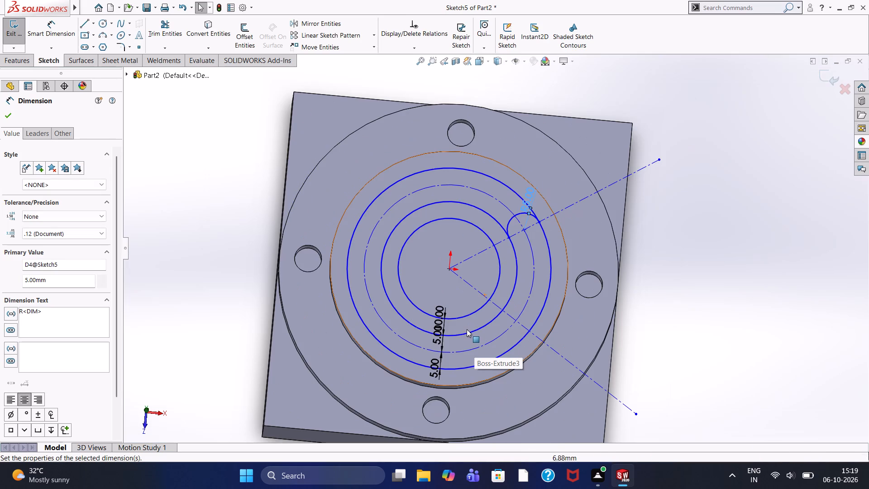
{"action": "key", "text": "Escape"}
Sketch a centerline from the origin to the centre of the 8 mm hole lying between the two angled construction lines.
{"action": "scroll", "coordinate": [516, 253], "scroll_direction": "down", "scroll_amount": 1}
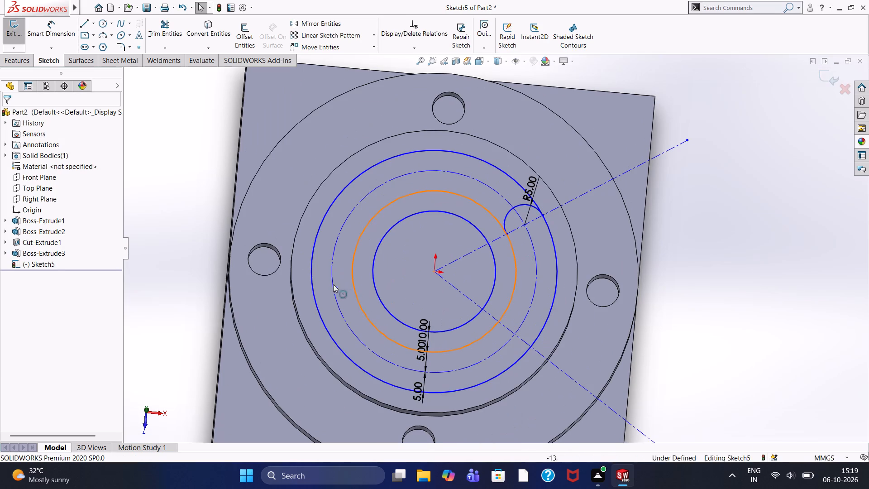
{"action": "left_click", "coordinate": [95, 24]}
{"action": "left_click", "coordinate": [102, 49]}
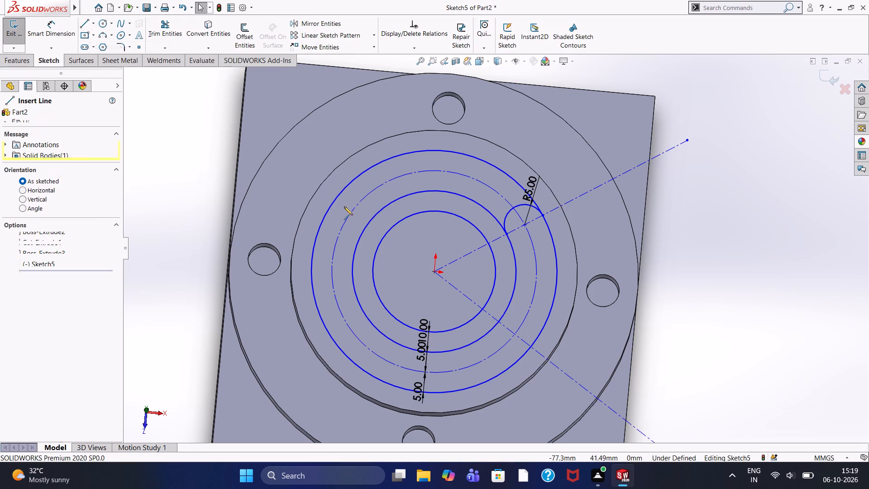
{"action": "left_click", "coordinate": [436, 271]}
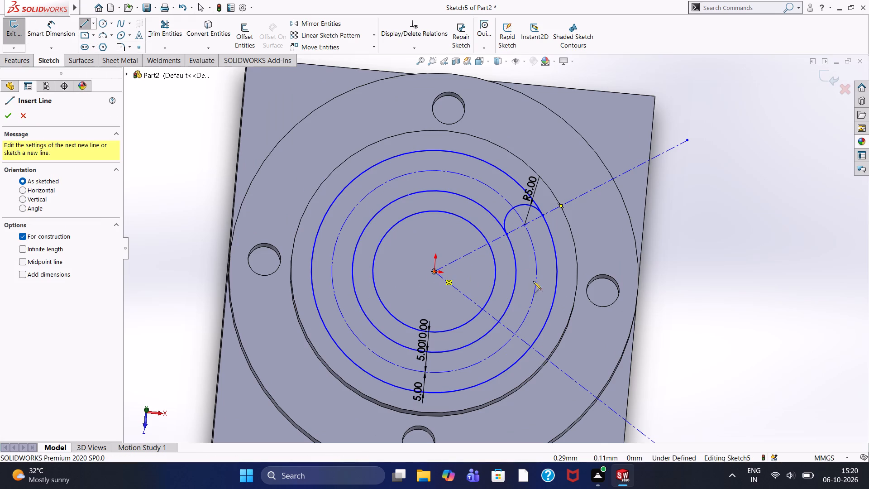
{"action": "left_click", "coordinate": [603, 289]}
{"action": "right_click", "coordinate": [657, 237]}
{"action": "left_click", "coordinate": [662, 241]}
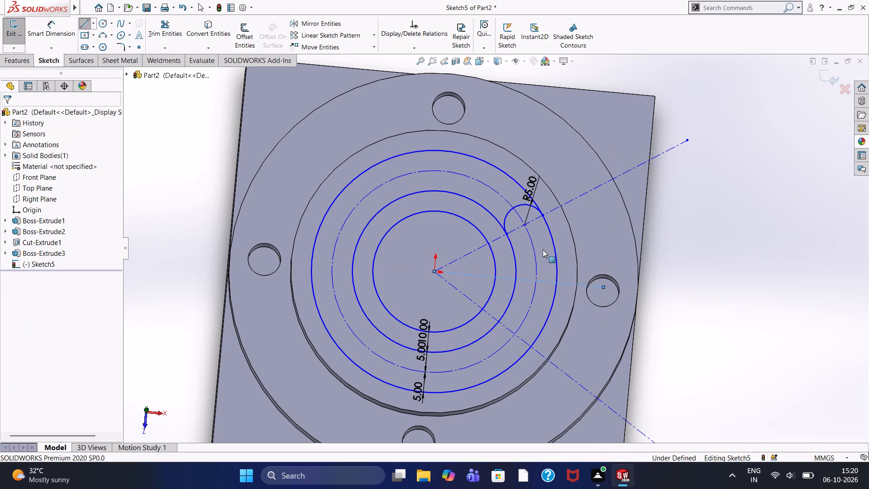
Mirror the 5 mm radius arc about the centerline running from the origin to the hole, keeping the original as a copy.
{"action": "left_click", "coordinate": [311, 25]}
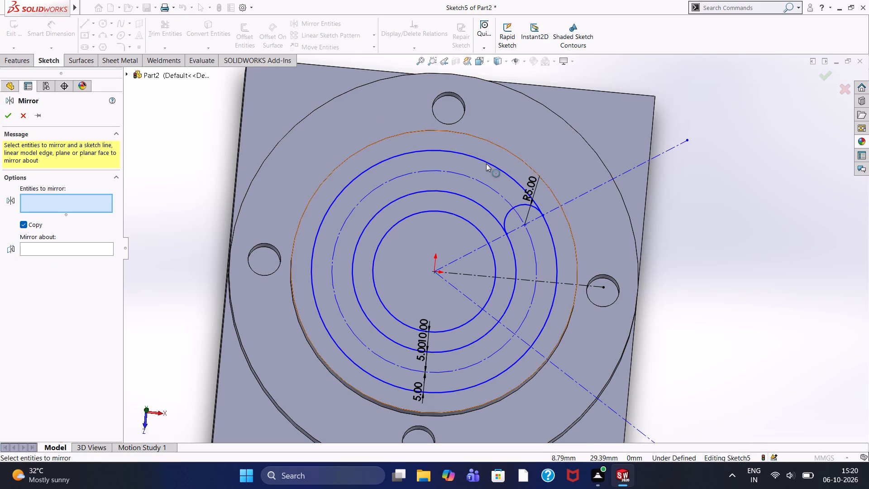
{"action": "left_click", "coordinate": [510, 210]}
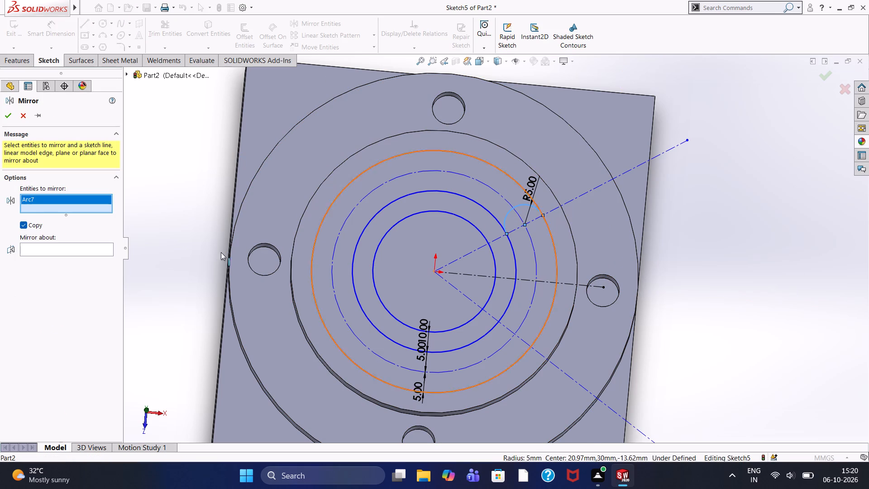
{"action": "left_click", "coordinate": [91, 254]}
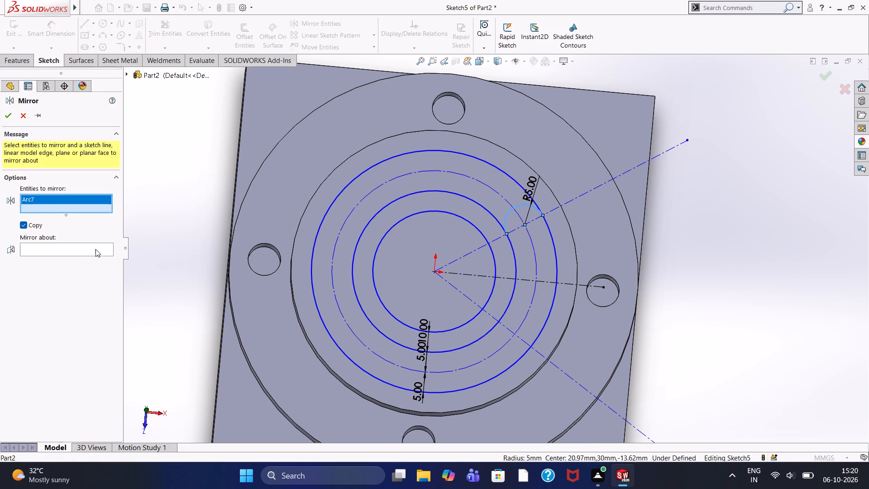
{"action": "left_click", "coordinate": [95, 249]}
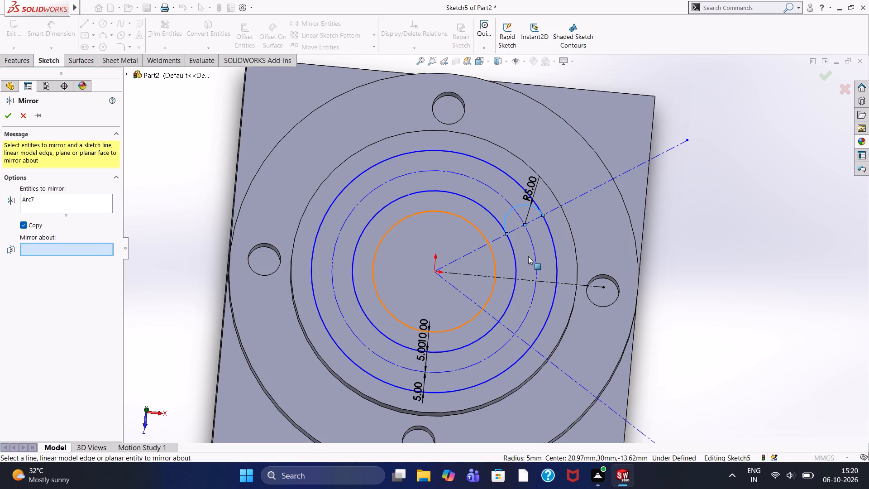
{"action": "left_click", "coordinate": [524, 279]}
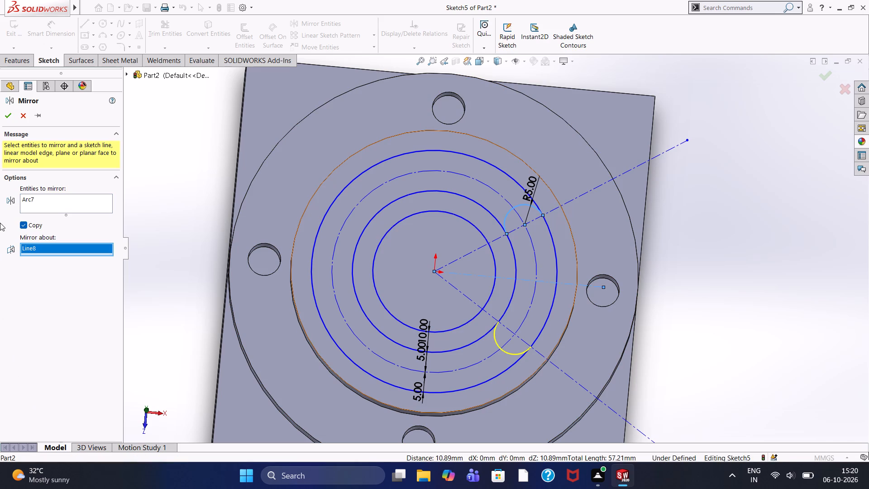
{"action": "left_click", "coordinate": [9, 112]}
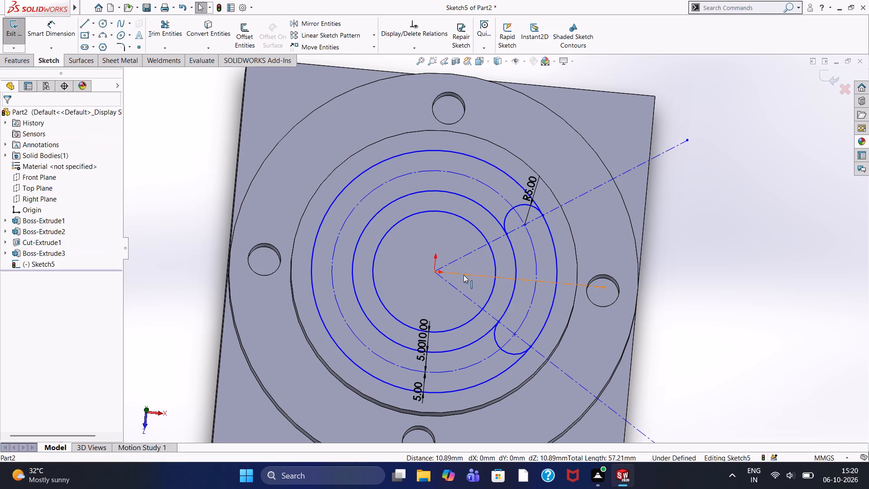
Delete the two 5 mm offset dimensions of the circles on either side of the 50 mm construction circle.
{"action": "scroll", "coordinate": [548, 295], "scroll_direction": "down", "scroll_amount": 1}
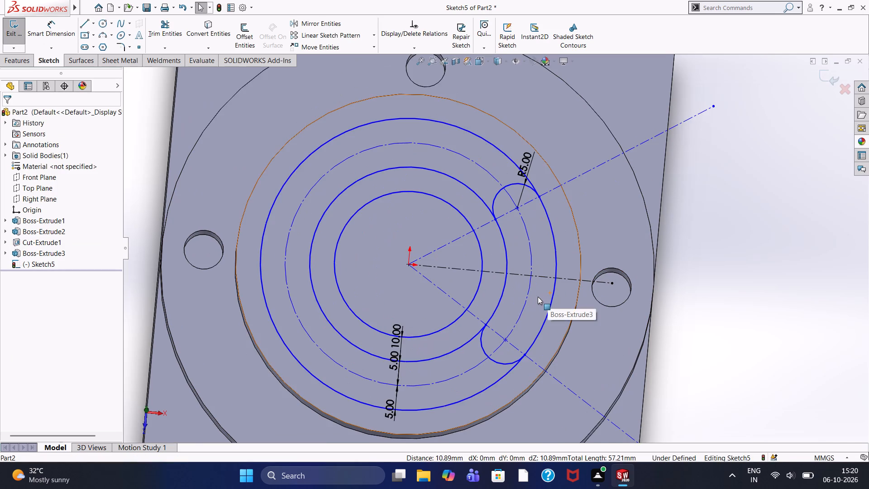
{"action": "scroll", "coordinate": [537, 297], "scroll_direction": "down", "scroll_amount": 2}
{"action": "scroll", "coordinate": [467, 315], "scroll_direction": "up", "scroll_amount": 1}
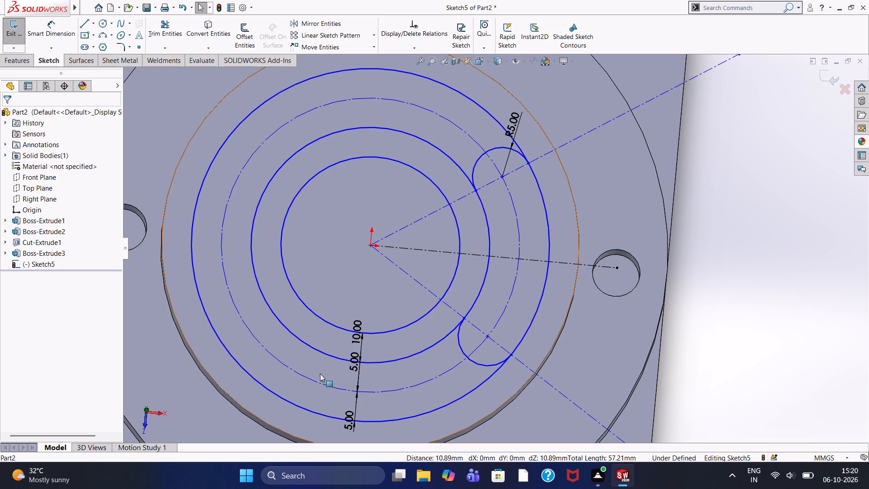
{"action": "scroll", "coordinate": [377, 379], "scroll_direction": "up", "scroll_amount": 4}
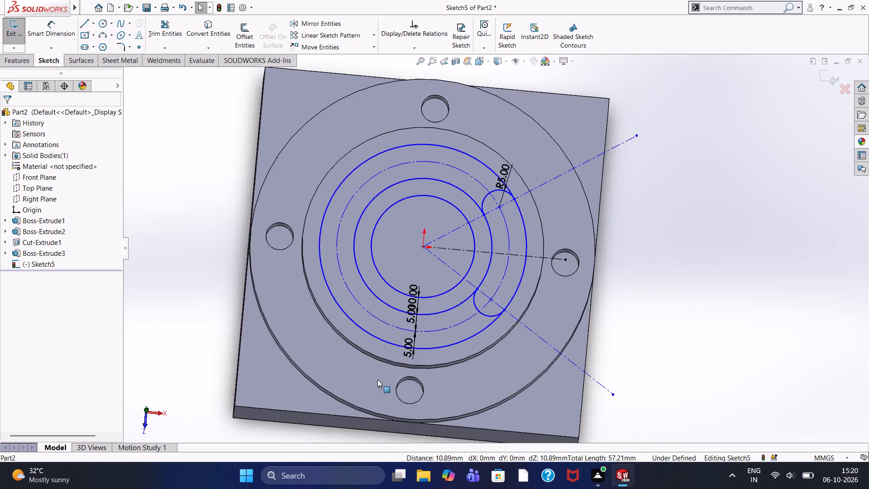
{"action": "scroll", "coordinate": [396, 368], "scroll_direction": "down", "scroll_amount": 3}
{"action": "key", "text": "Escape"}
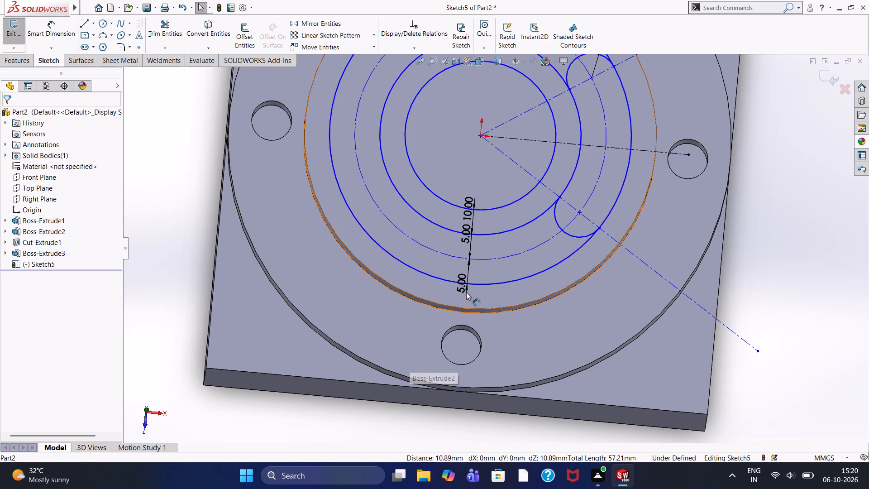
{"action": "left_click", "coordinate": [466, 278]}
{"action": "key", "text": "Delete"}
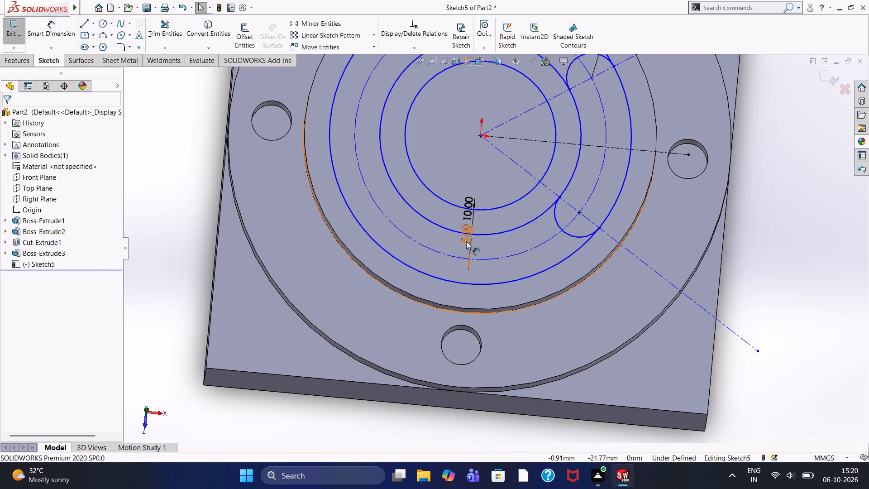
{"action": "left_click", "coordinate": [470, 232]}
{"action": "key", "text": "Delete"}
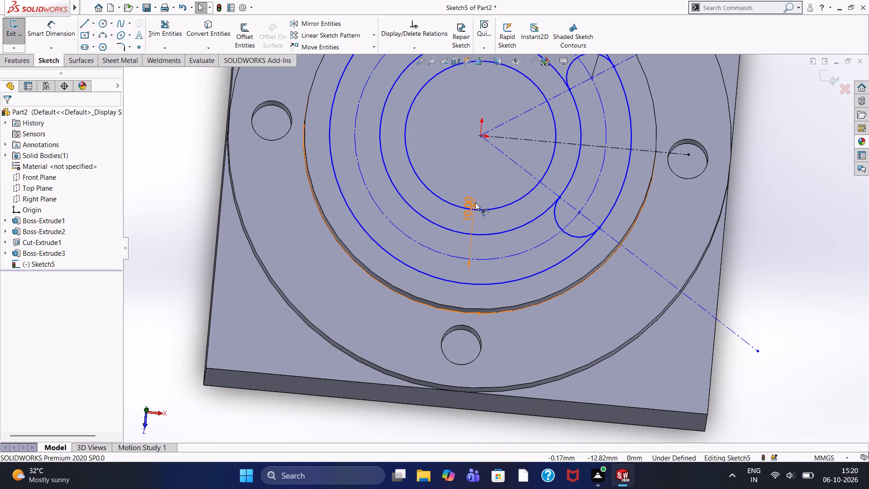
Delete the remaining dimension that ties the construction circle to the circular boss edge.
{"action": "left_click", "coordinate": [473, 214]}
{"action": "key", "text": "Delete"}
Sketch a vertical centerline 65 mm long through the origin, from the top of the 60 mm circle to the bottom of the surrounding boss edge.
{"action": "scroll", "coordinate": [495, 177], "scroll_direction": "up", "scroll_amount": 1}
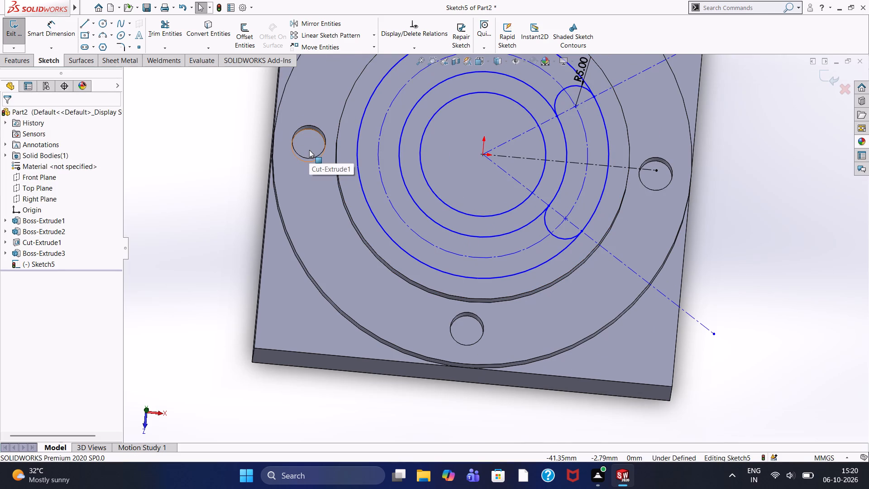
{"action": "scroll", "coordinate": [309, 150], "scroll_direction": "up", "scroll_amount": 3}
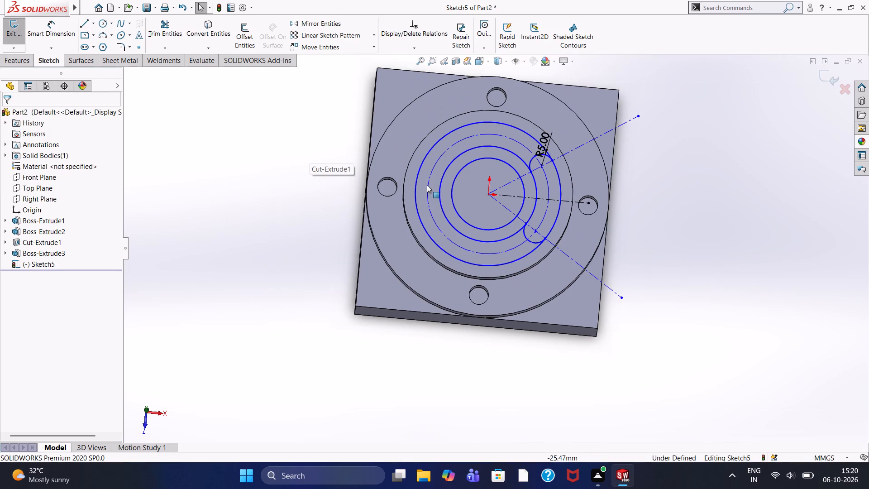
{"action": "key", "text": "ctrl+8"}
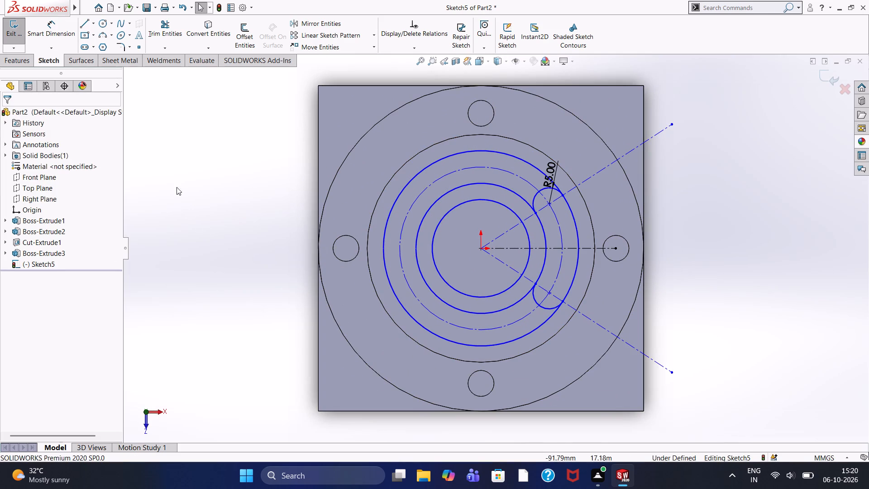
{"action": "left_click", "coordinate": [95, 23]}
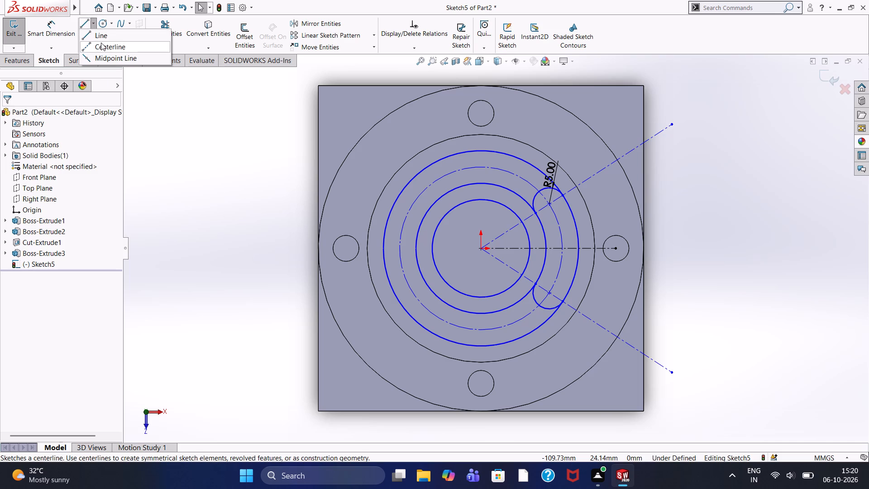
{"action": "left_click", "coordinate": [101, 43]}
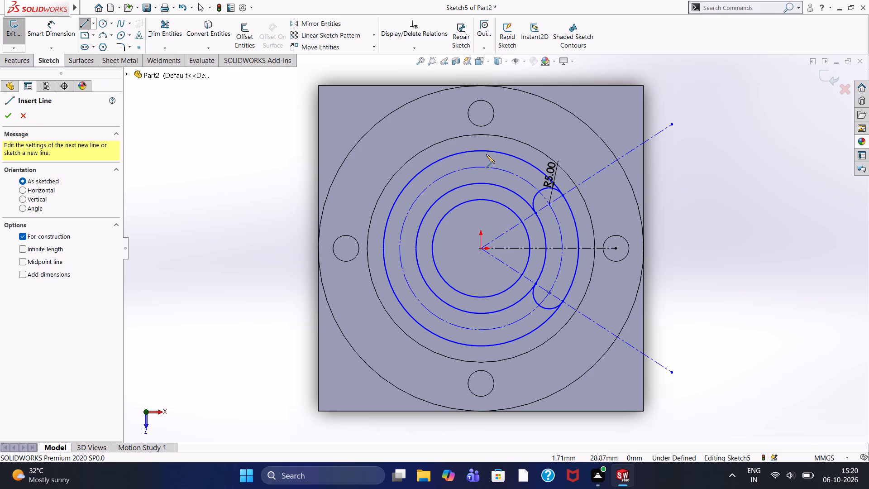
{"action": "left_click", "coordinate": [481, 152]}
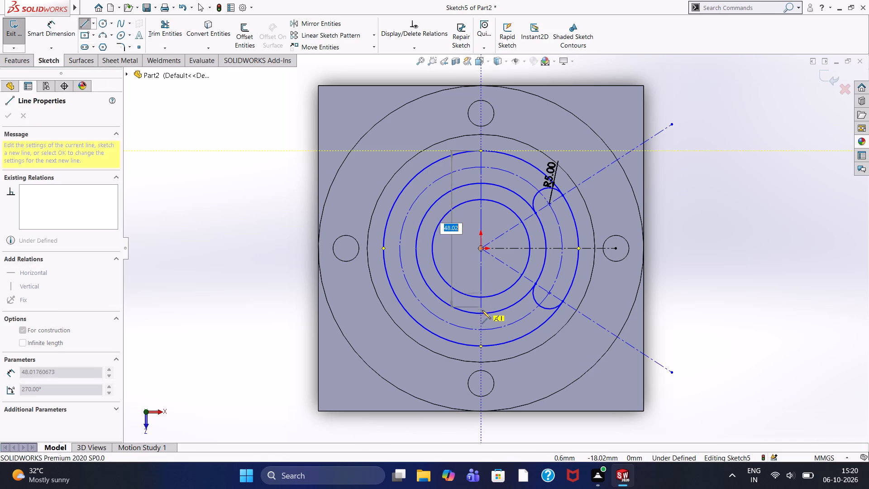
{"action": "left_click", "coordinate": [481, 361]}
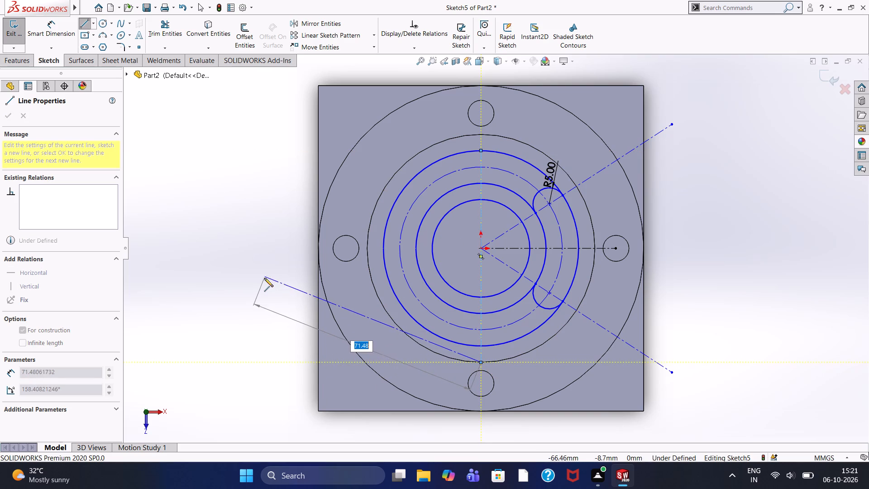
{"action": "right_click", "coordinate": [264, 278]}
{"action": "right_click", "coordinate": [264, 280]}
{"action": "left_click", "coordinate": [277, 286]}
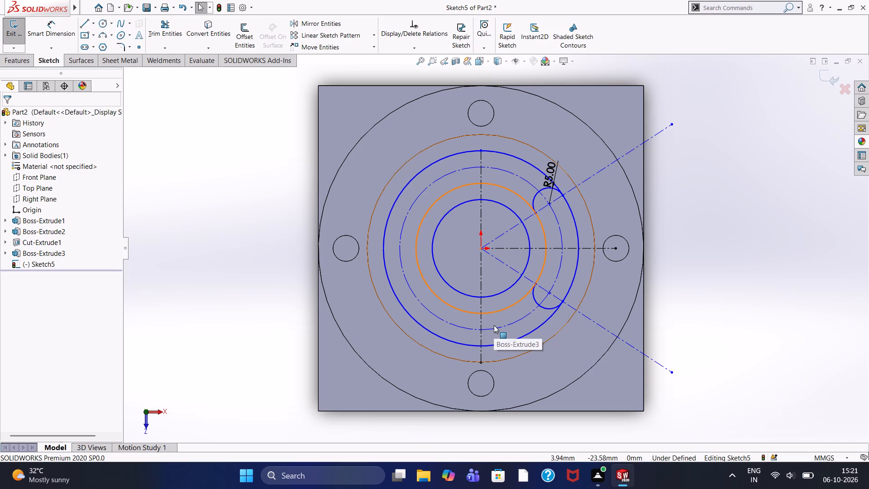
Dimension the vertical distance between the centres of the two 5 mm arcs on the angled construction lines.
{"action": "left_click", "coordinate": [57, 40]}
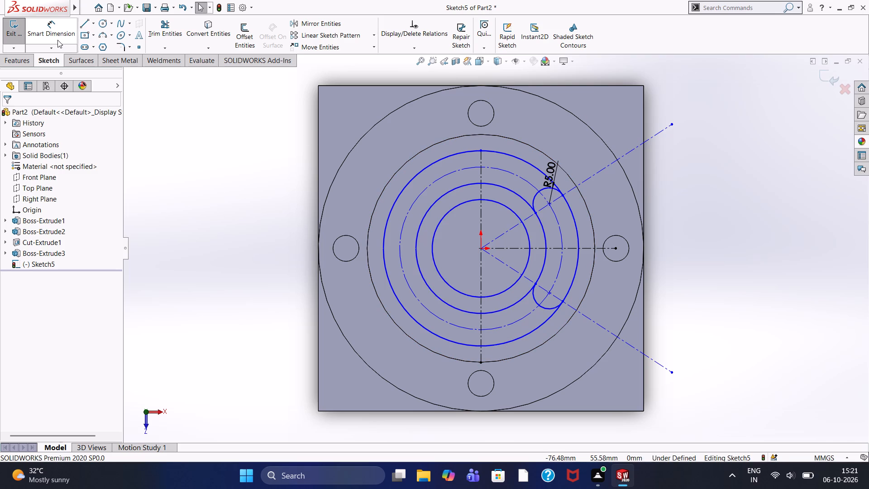
{"action": "left_click", "coordinate": [550, 204]}
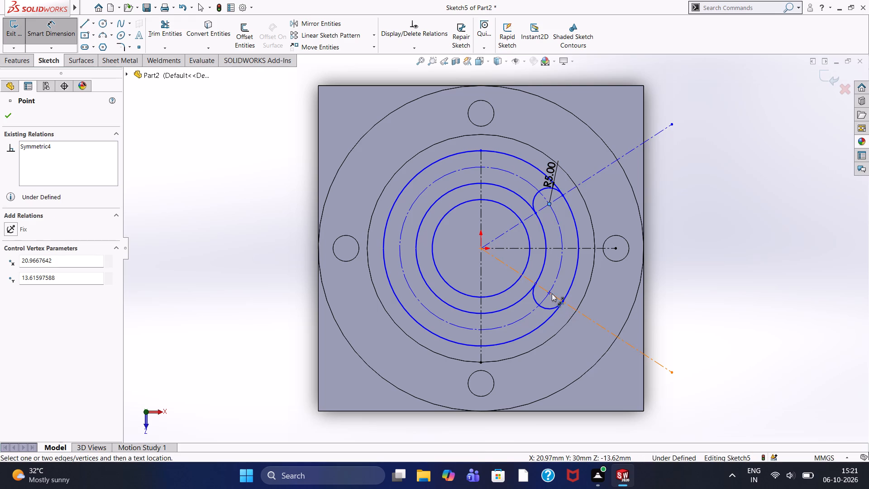
{"action": "left_click", "coordinate": [552, 293]}
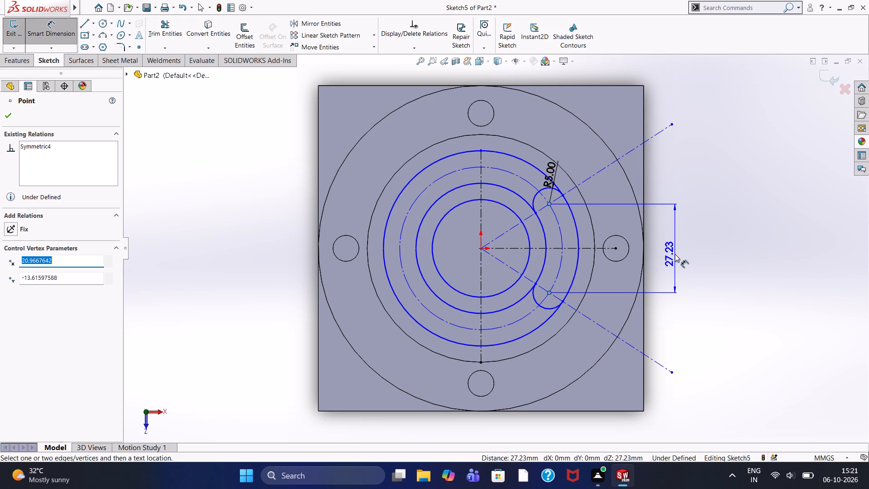
{"action": "left_click", "coordinate": [675, 254]}
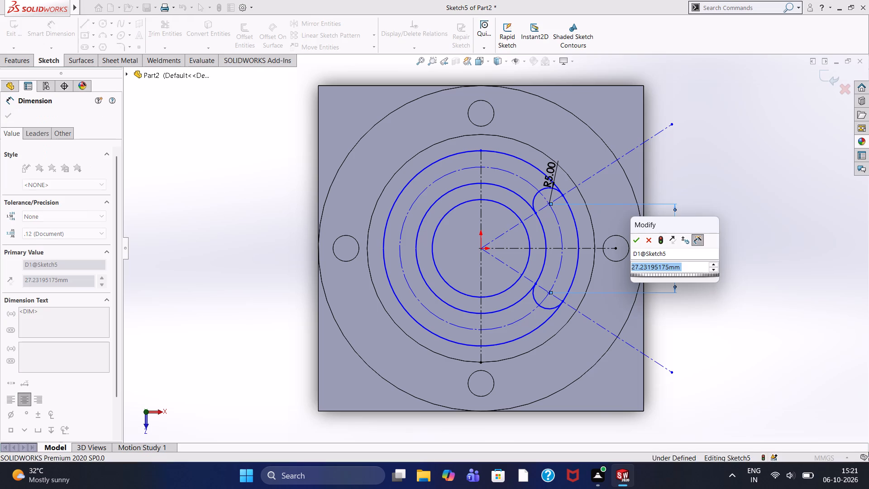
{"action": "left_click", "coordinate": [639, 241]}
{"action": "key", "text": "Escape"}
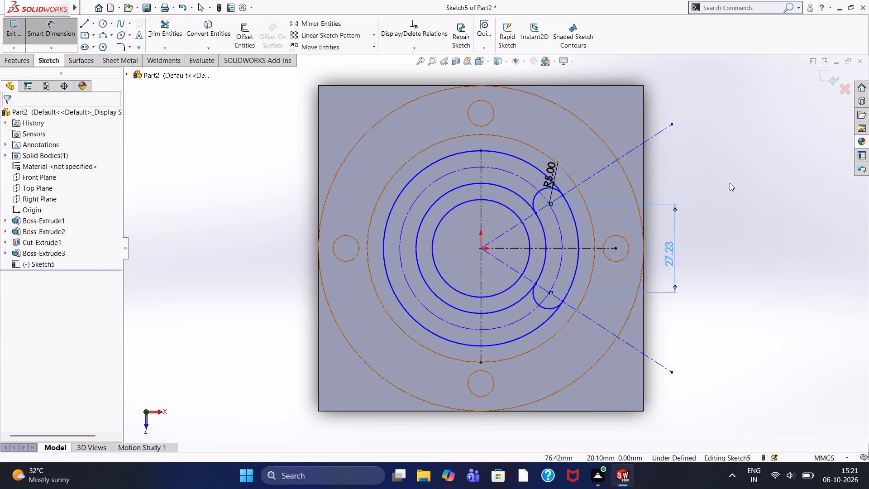
Sketch a 5 mm radius three-point arc on the lower vertical centerline, joining the 40 mm and 60 mm circles and bulging toward positive X.
{"action": "left_click", "coordinate": [105, 34]}
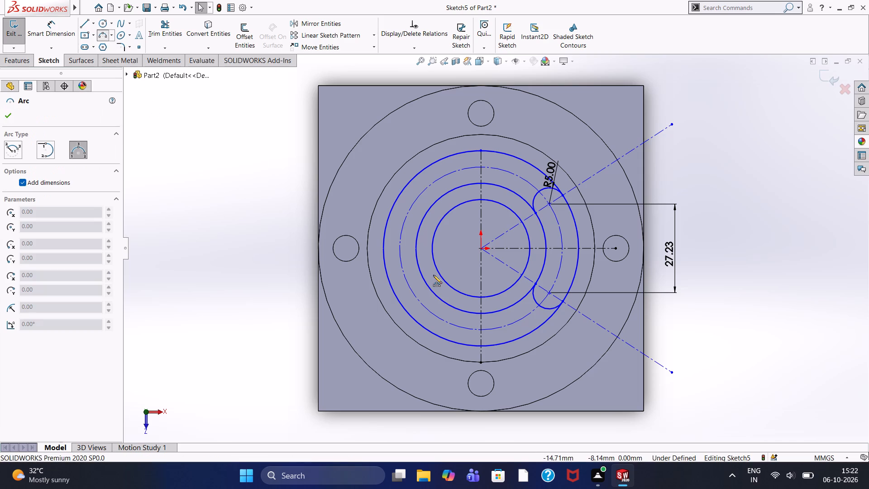
{"action": "left_click", "coordinate": [482, 312]}
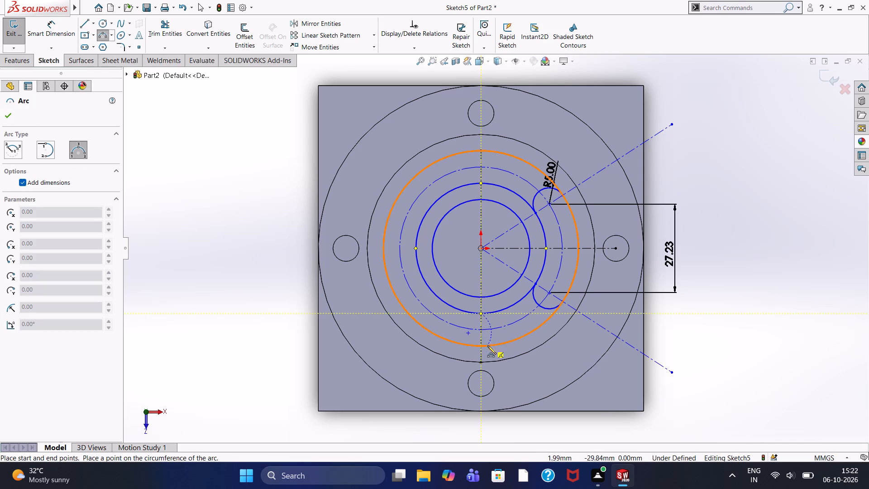
{"action": "left_click", "coordinate": [482, 344]}
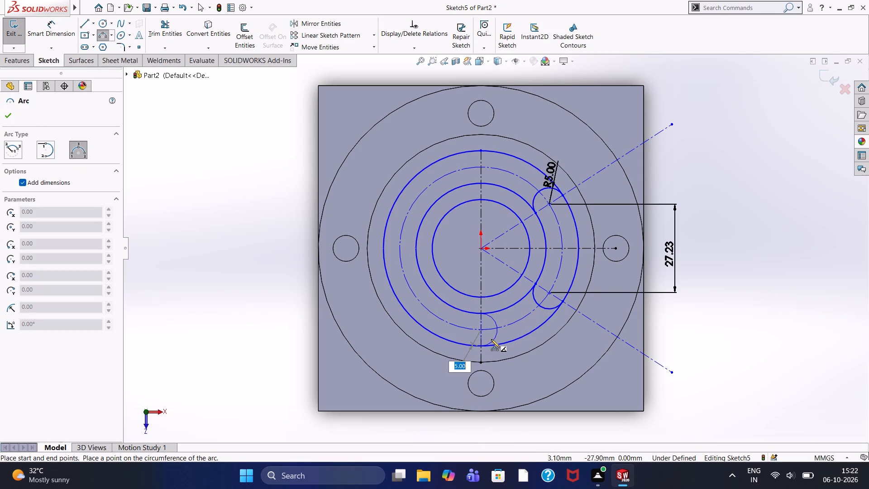
{"action": "key", "text": "5"}
{"action": "key", "text": "Return"}
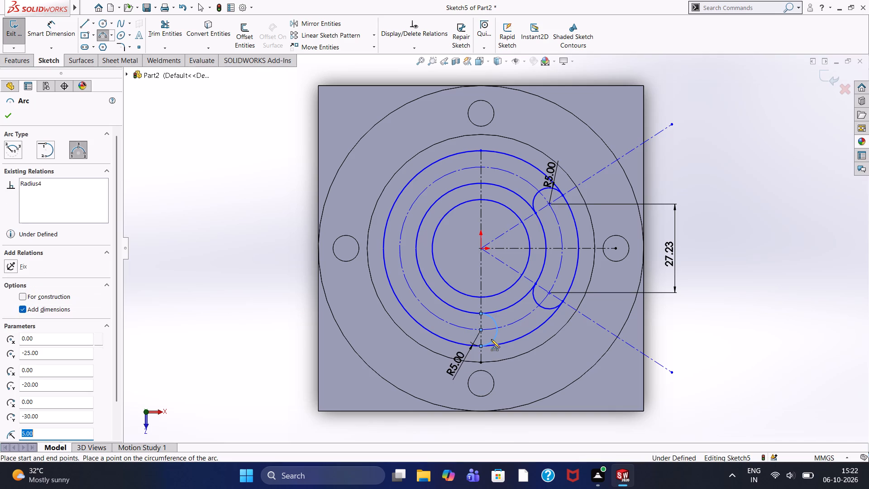
{"action": "scroll", "coordinate": [453, 337], "scroll_direction": "down", "scroll_amount": 6}
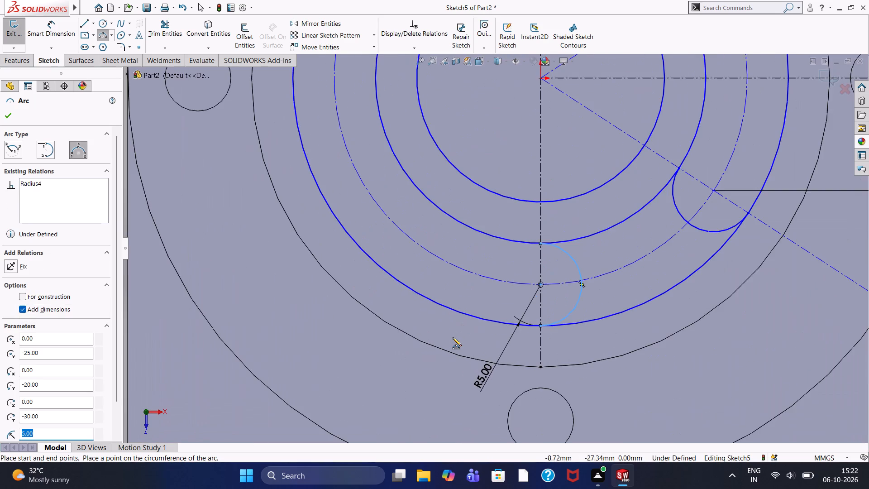
{"action": "scroll", "coordinate": [535, 312], "scroll_direction": "down", "scroll_amount": 3}
{"action": "scroll", "coordinate": [538, 308], "scroll_direction": "up", "scroll_amount": 6}
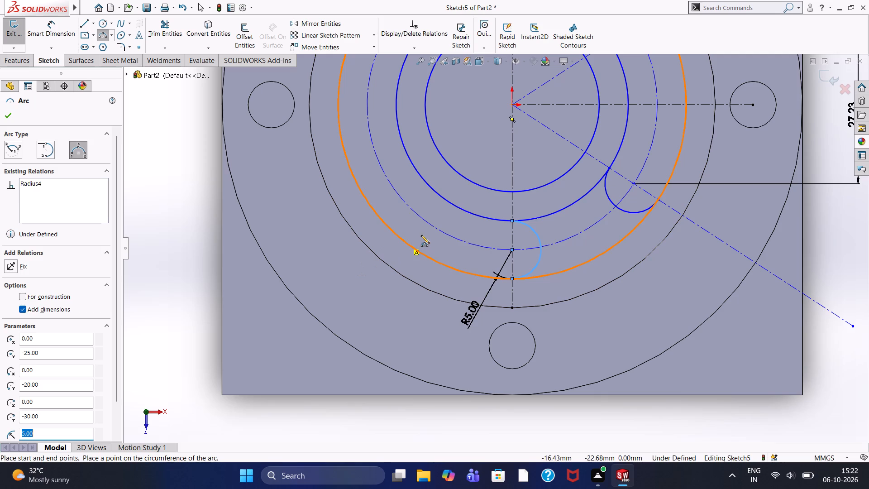
{"action": "key", "text": "Escape"}
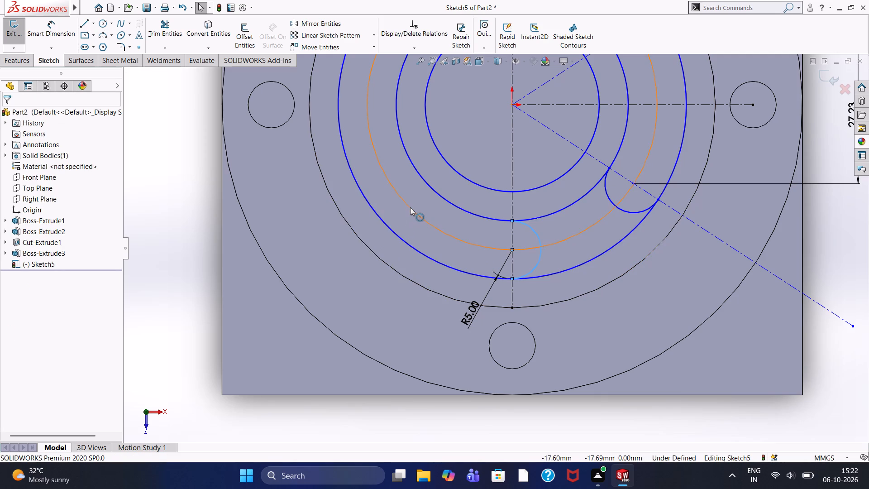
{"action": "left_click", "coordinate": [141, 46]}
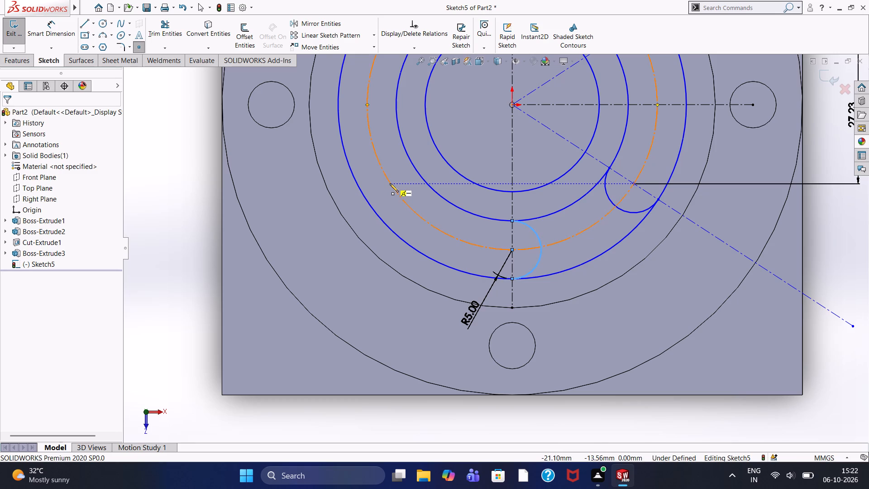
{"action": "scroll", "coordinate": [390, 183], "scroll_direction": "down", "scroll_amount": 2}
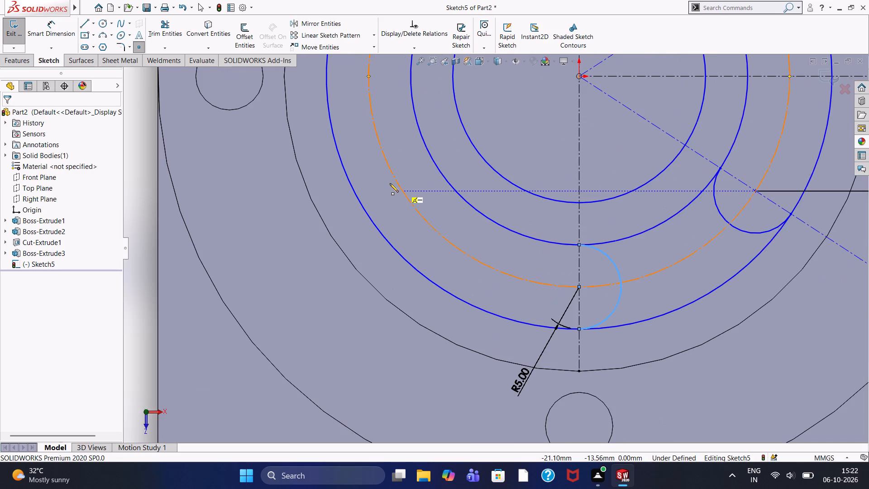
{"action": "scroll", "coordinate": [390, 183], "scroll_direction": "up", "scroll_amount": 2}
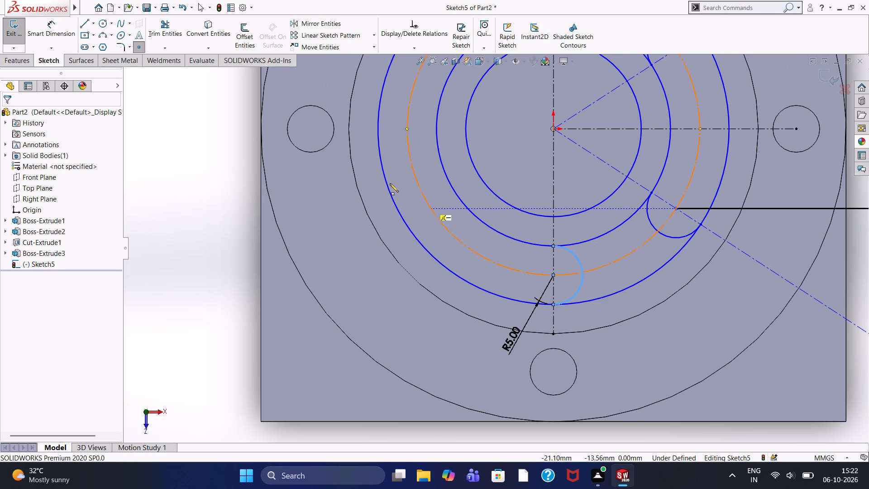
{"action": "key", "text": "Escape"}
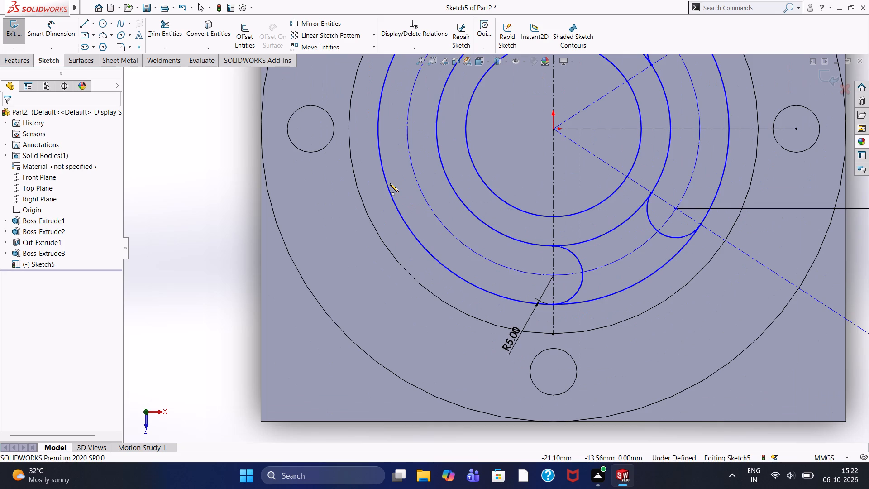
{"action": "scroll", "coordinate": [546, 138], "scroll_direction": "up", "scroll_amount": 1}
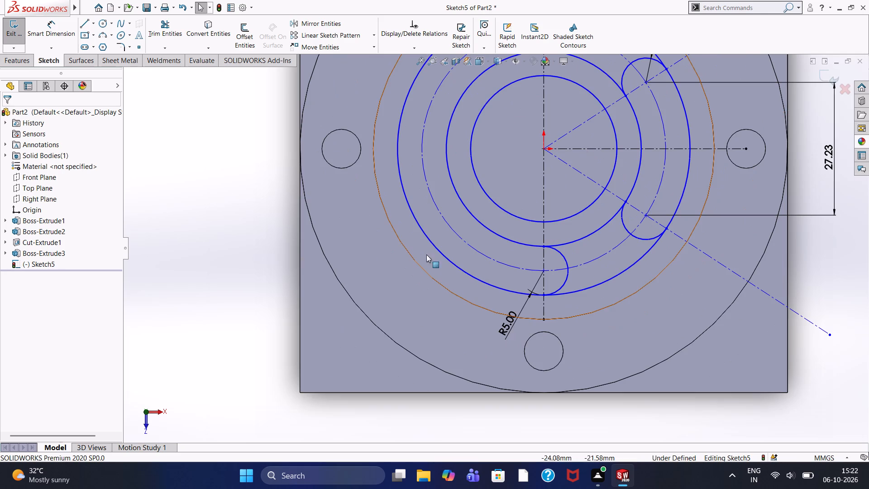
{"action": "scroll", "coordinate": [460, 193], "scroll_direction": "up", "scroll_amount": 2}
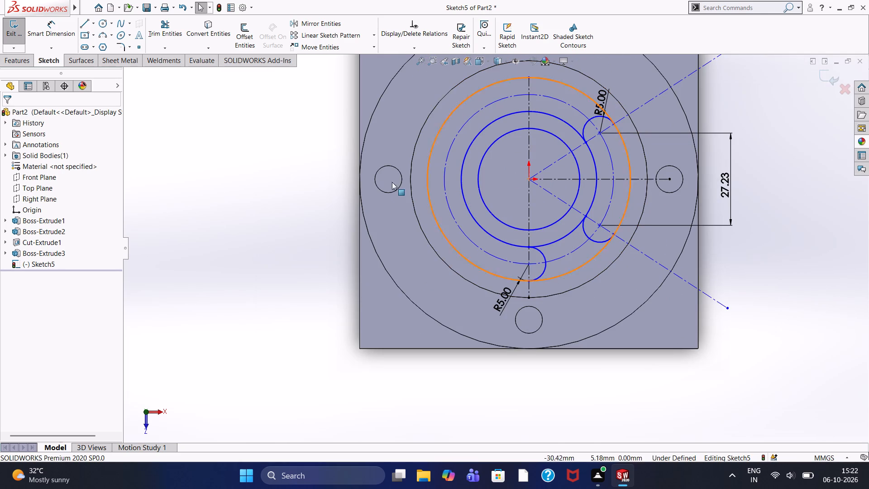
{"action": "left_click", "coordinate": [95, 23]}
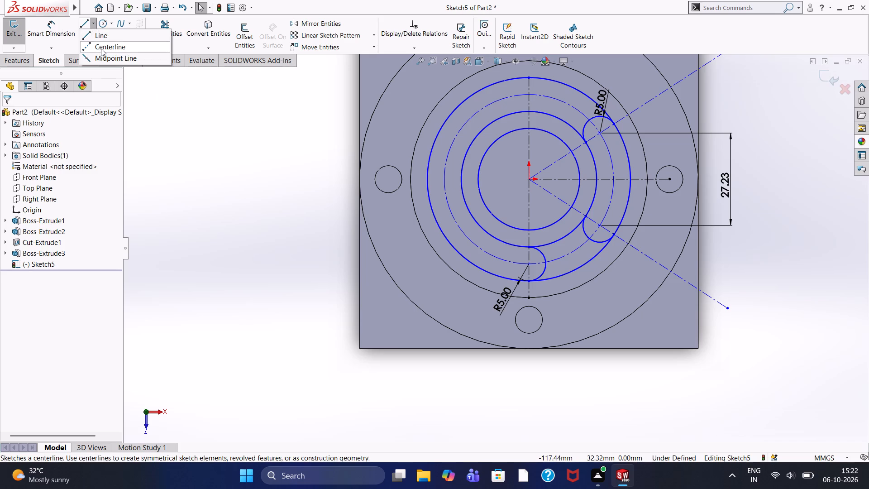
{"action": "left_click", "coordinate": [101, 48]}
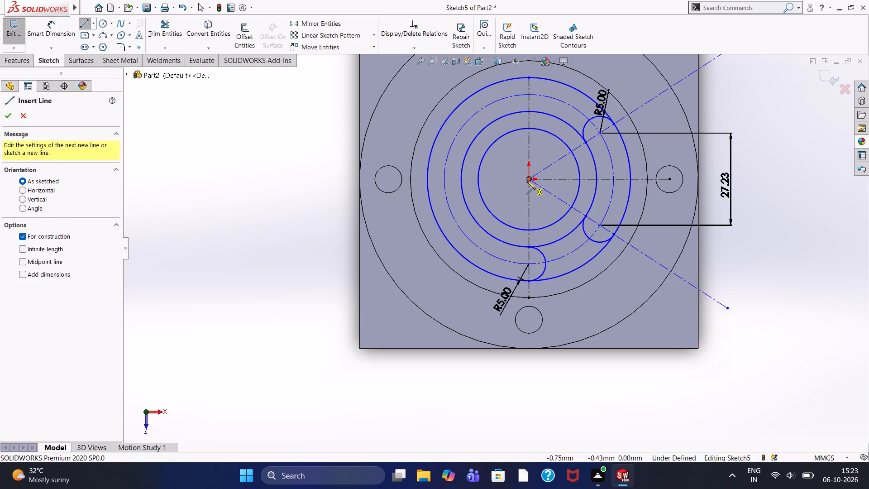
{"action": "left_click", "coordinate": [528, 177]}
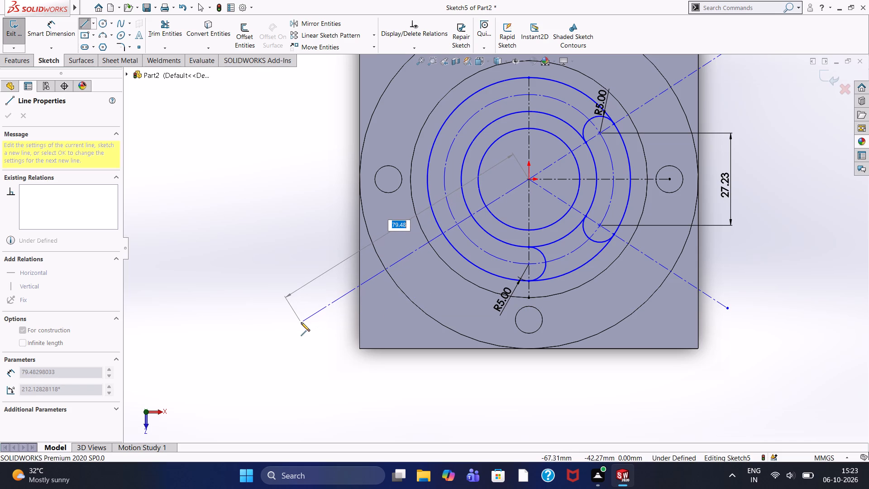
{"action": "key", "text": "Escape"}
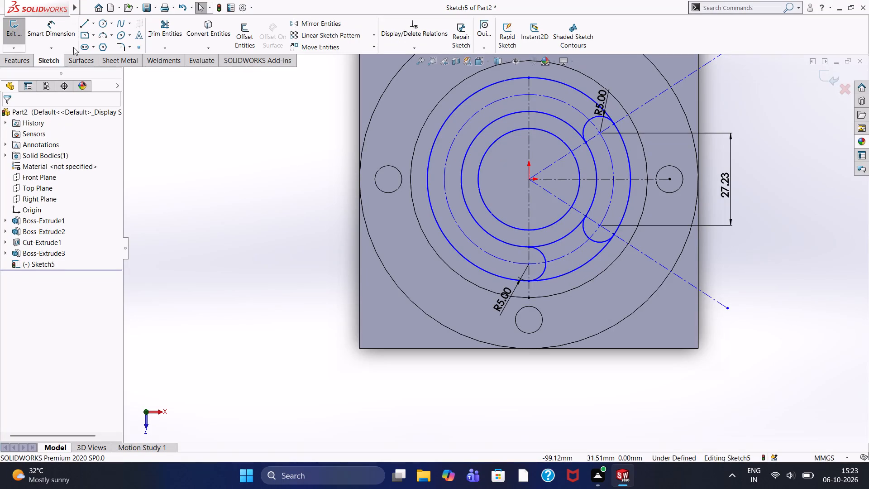
Sketch a 70 mm construction line from the origin at an angle of 210 degrees.
{"action": "left_click", "coordinate": [86, 24]}
{"action": "left_click", "coordinate": [29, 211]}
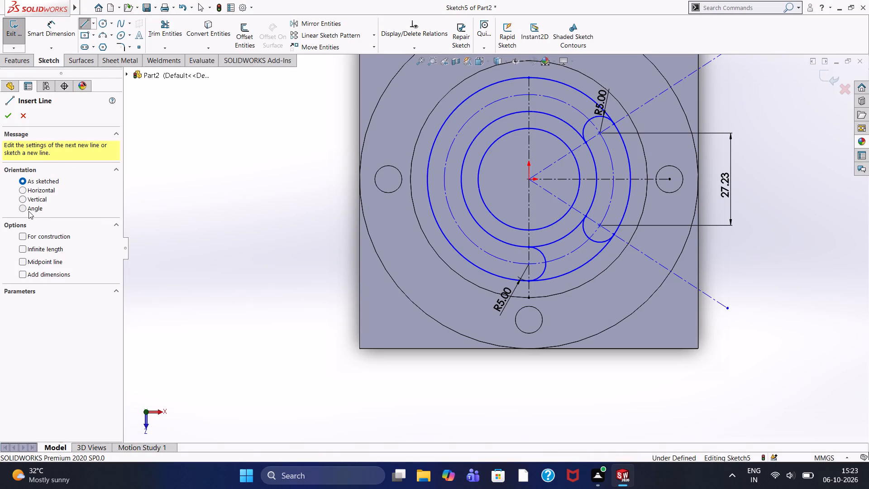
{"action": "left_click", "coordinate": [26, 240]}
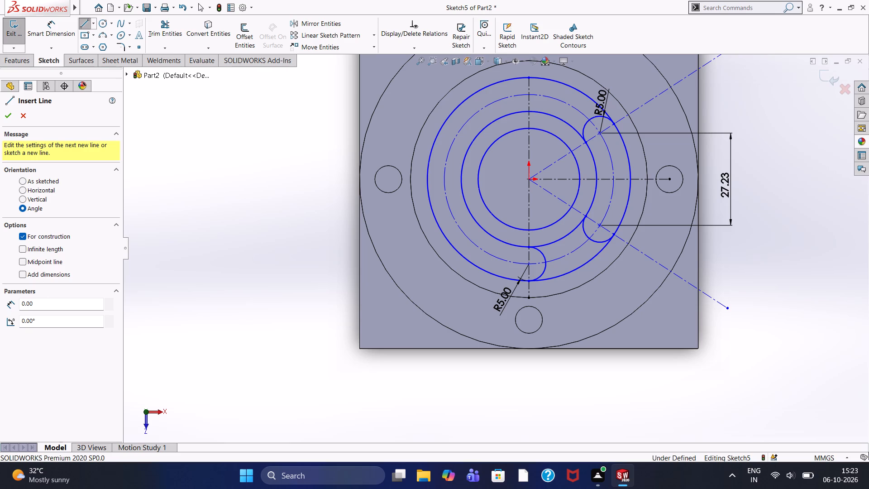
{"action": "left_click_drag", "start_coordinate": [45, 302], "coordinate": [0, 318]}
{"action": "key", "text": "7"}
{"action": "key", "text": "0"}
{"action": "key", "text": "Return"}
{"action": "left_click_drag", "start_coordinate": [45, 321], "coordinate": [0, 329]}
{"action": "type", "text": "210"}
{"action": "key", "text": "Return"}
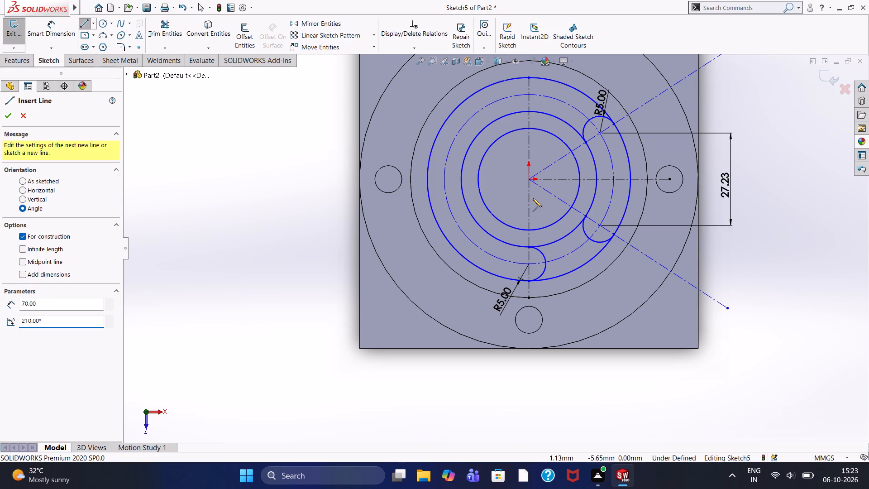
{"action": "left_click", "coordinate": [527, 179]}
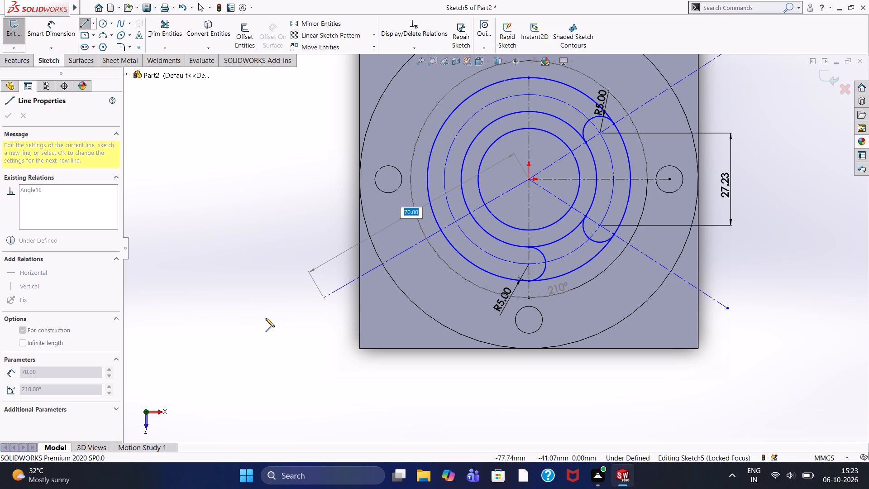
{"action": "left_click", "coordinate": [282, 311]}
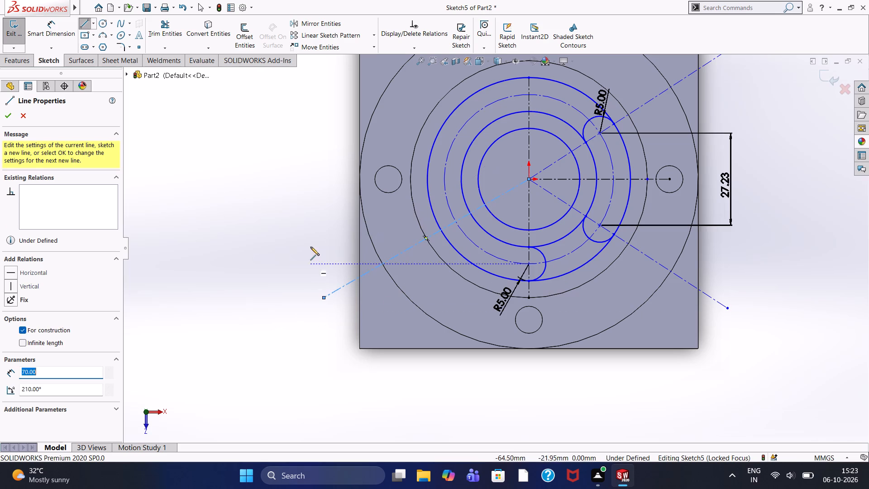
{"action": "right_click", "coordinate": [310, 217]}
{"action": "left_click", "coordinate": [325, 220]}
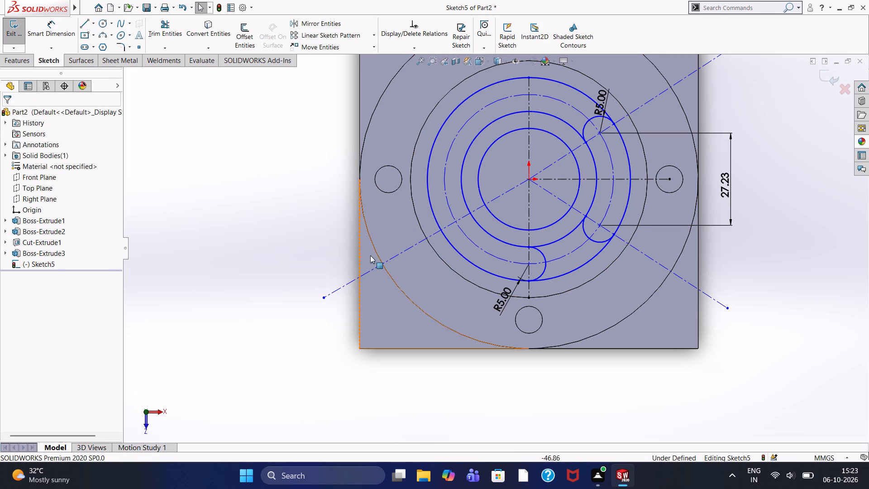
Sketch a three-point arc of about 5.3 mm radius on the 210-degree construction line, joining the 40 mm and 60 mm circles and bulging above the line.
{"action": "left_click", "coordinate": [106, 35]}
{"action": "scroll", "coordinate": [444, 201], "scroll_direction": "down", "scroll_amount": 2}
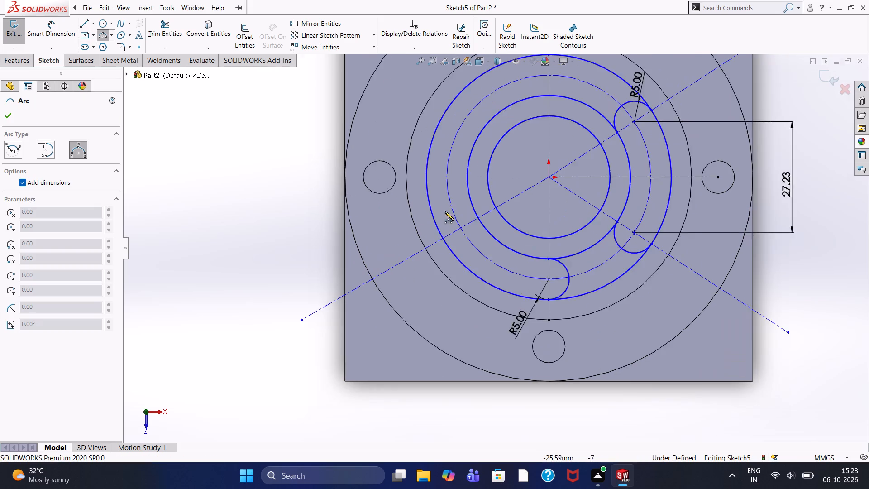
{"action": "scroll", "coordinate": [445, 211], "scroll_direction": "down", "scroll_amount": 1}
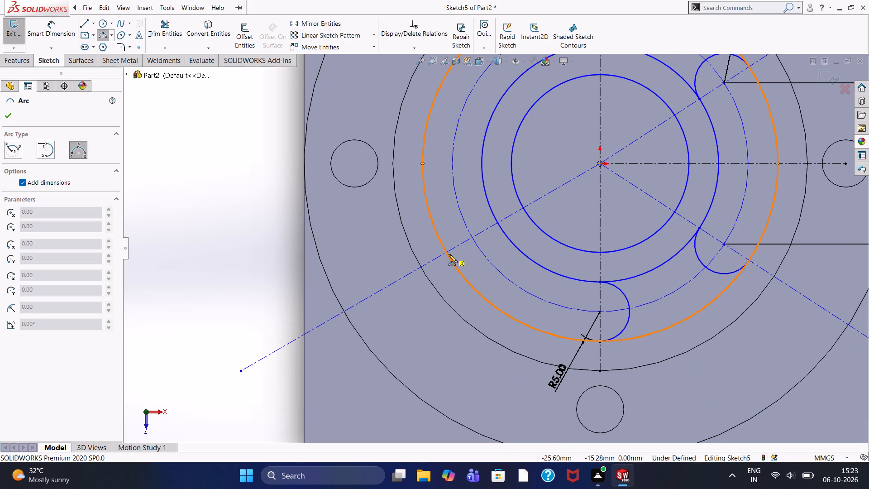
{"action": "scroll", "coordinate": [458, 260], "scroll_direction": "down", "scroll_amount": 4}
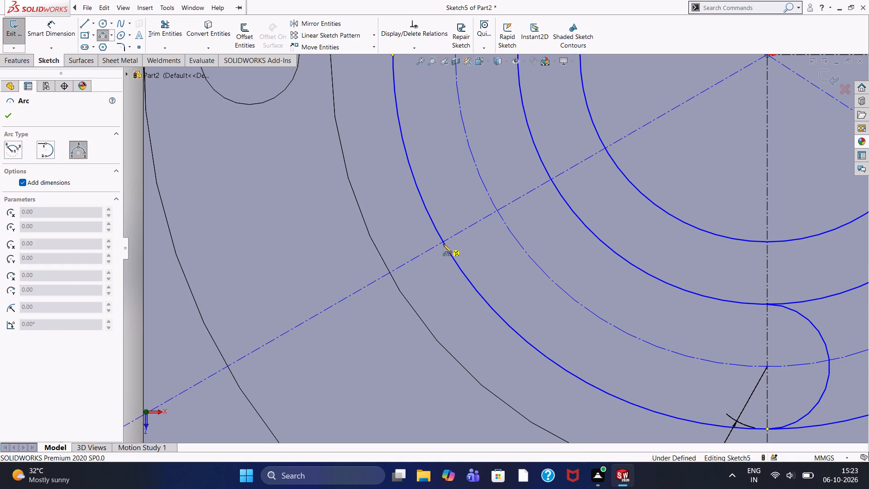
{"action": "left_click", "coordinate": [551, 179]}
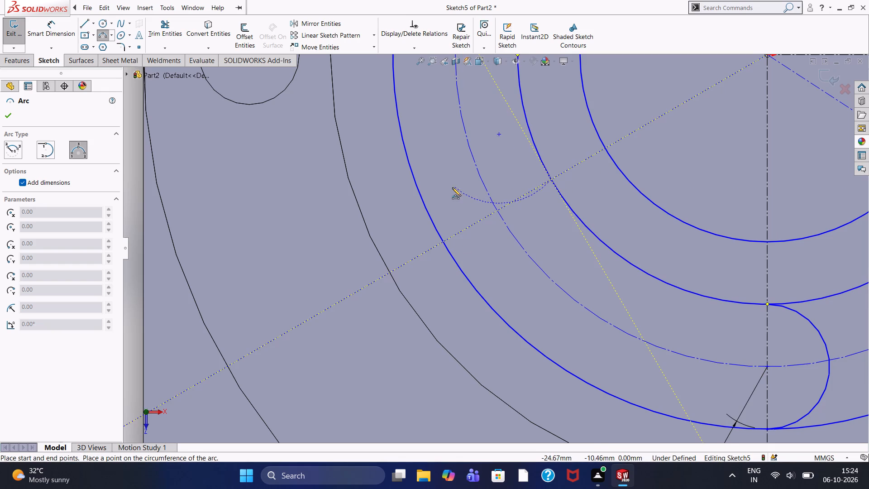
{"action": "scroll", "coordinate": [533, 232], "scroll_direction": "down", "scroll_amount": 4}
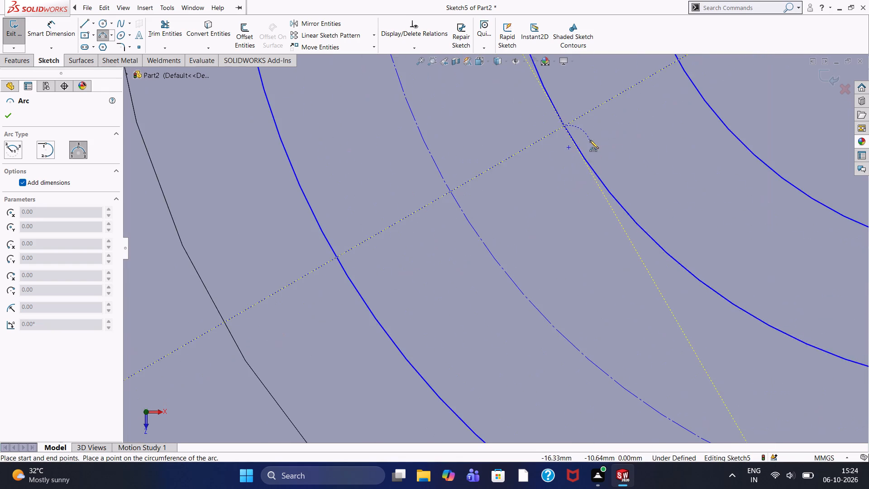
{"action": "scroll", "coordinate": [589, 139], "scroll_direction": "down", "scroll_amount": 7}
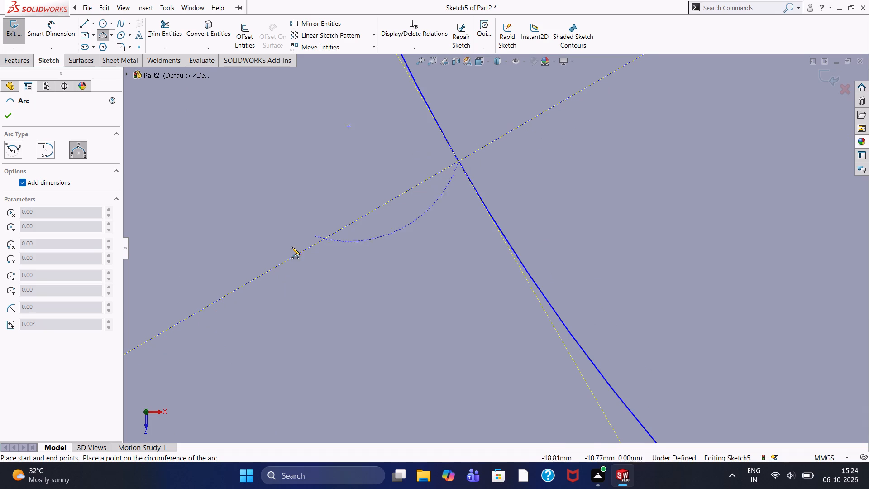
{"action": "scroll", "coordinate": [425, 200], "scroll_direction": "down", "scroll_amount": 9}
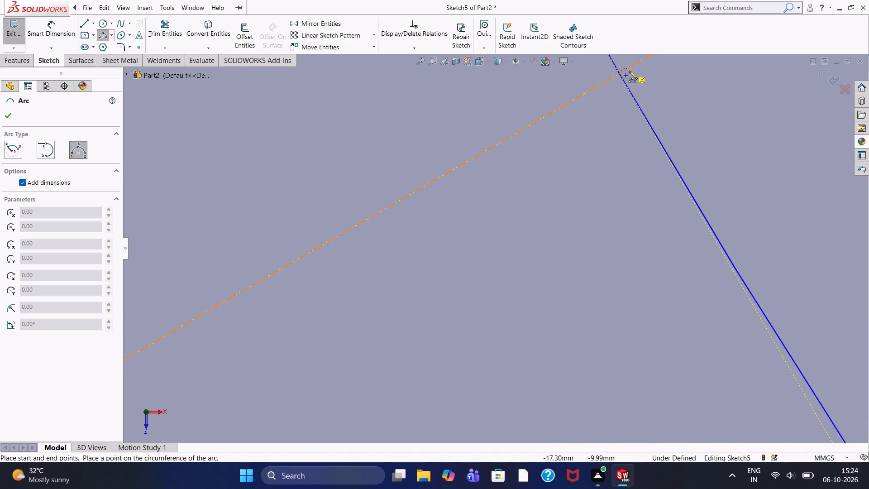
{"action": "scroll", "coordinate": [614, 94], "scroll_direction": "down", "scroll_amount": 9}
{"action": "scroll", "coordinate": [582, 113], "scroll_direction": "down", "scroll_amount": 6}
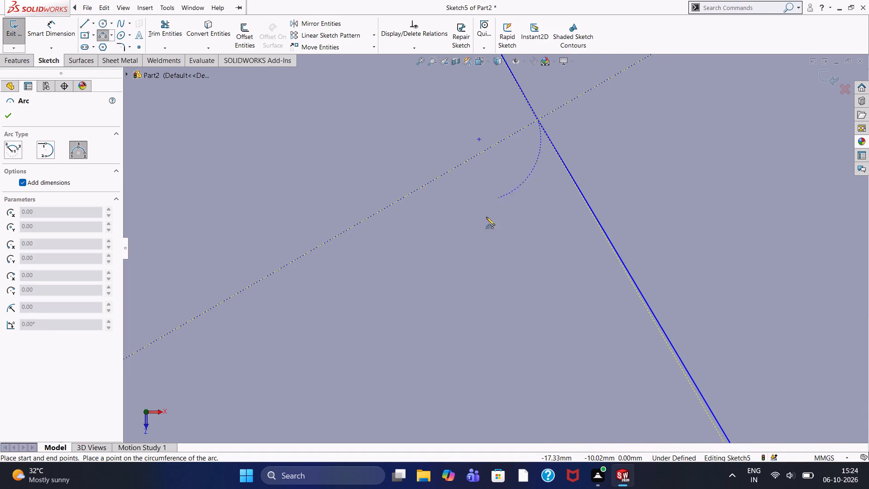
{"action": "scroll", "coordinate": [416, 262], "scroll_direction": "up", "scroll_amount": 14}
{"action": "scroll", "coordinate": [389, 256], "scroll_direction": "up", "scroll_amount": 13}
{"action": "scroll", "coordinate": [392, 331], "scroll_direction": "up", "scroll_amount": 4}
{"action": "scroll", "coordinate": [361, 361], "scroll_direction": "up", "scroll_amount": 12}
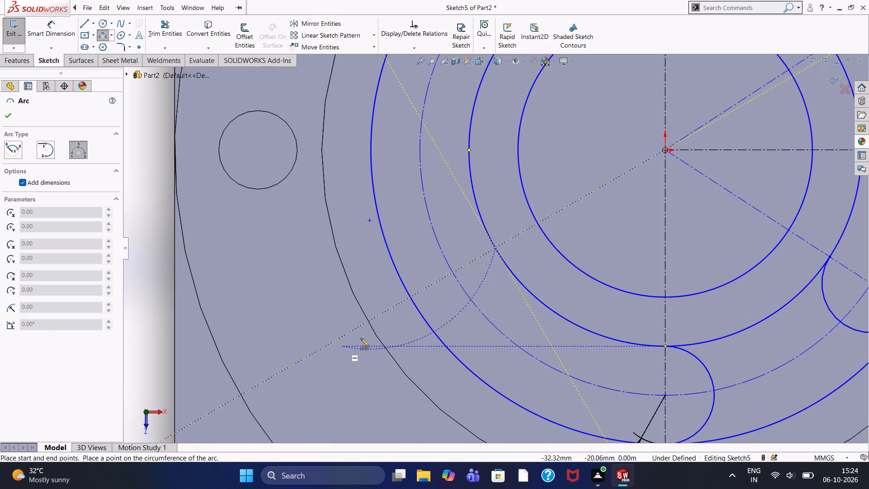
{"action": "left_click", "coordinate": [410, 298]}
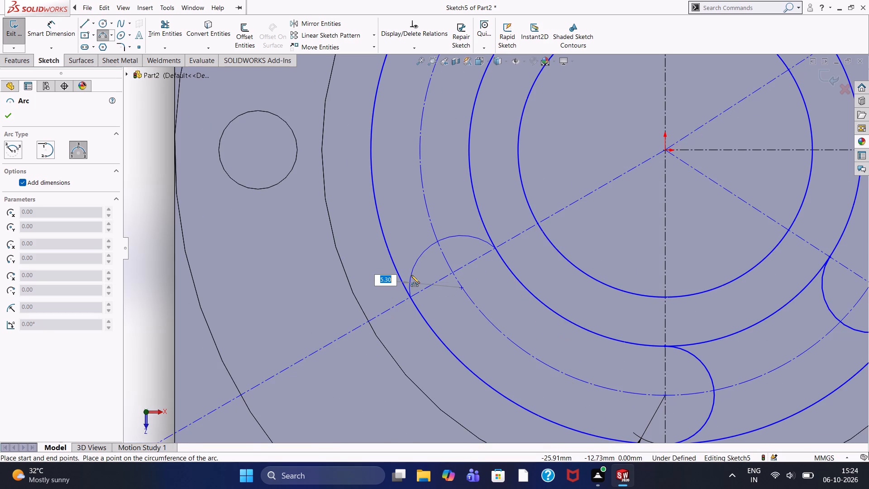
{"action": "key", "text": "5"}
{"action": "key", "text": "Return"}
{"action": "key", "text": "Escape"}
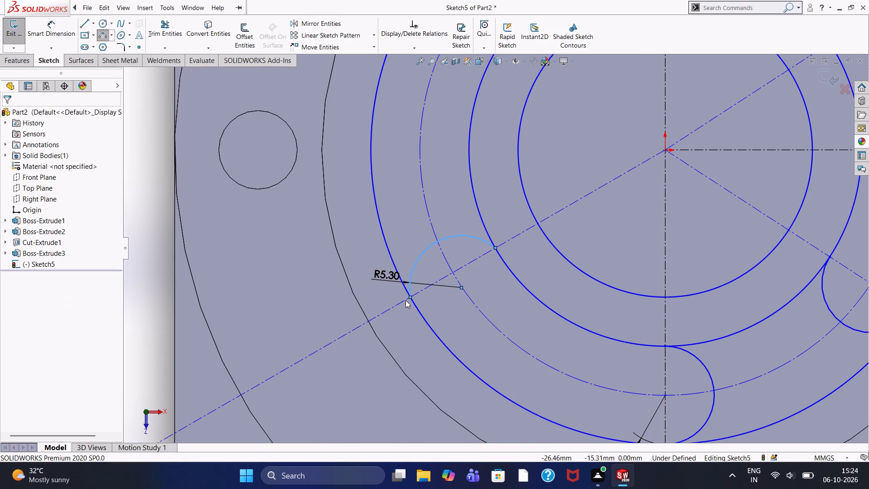
Set the radius of the new arc on the 210-degree construction line to 5 mm.
{"action": "double_click", "coordinate": [387, 276]}
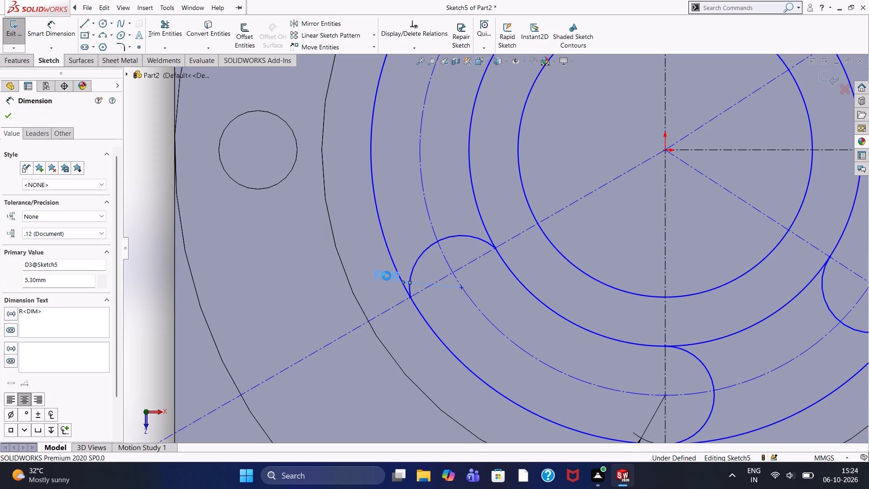
{"action": "key", "text": "5"}
{"action": "key", "text": "Return"}
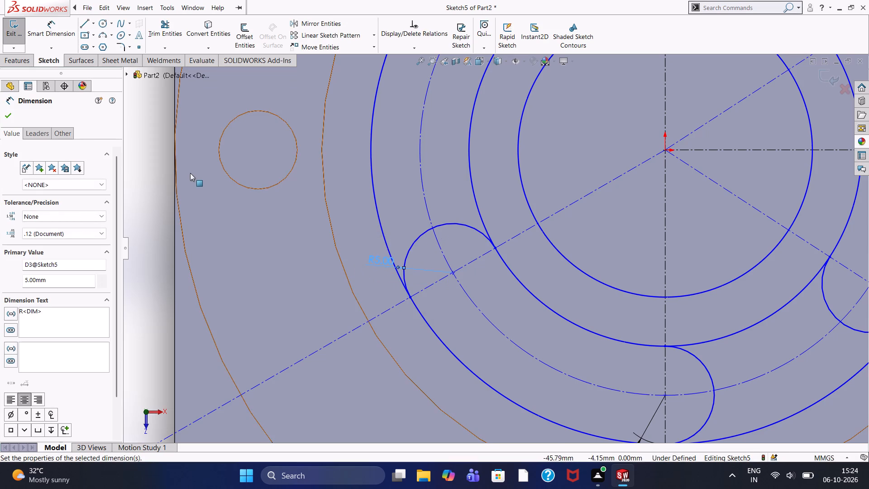
{"action": "scroll", "coordinate": [93, 104], "scroll_direction": "down", "scroll_amount": 3}
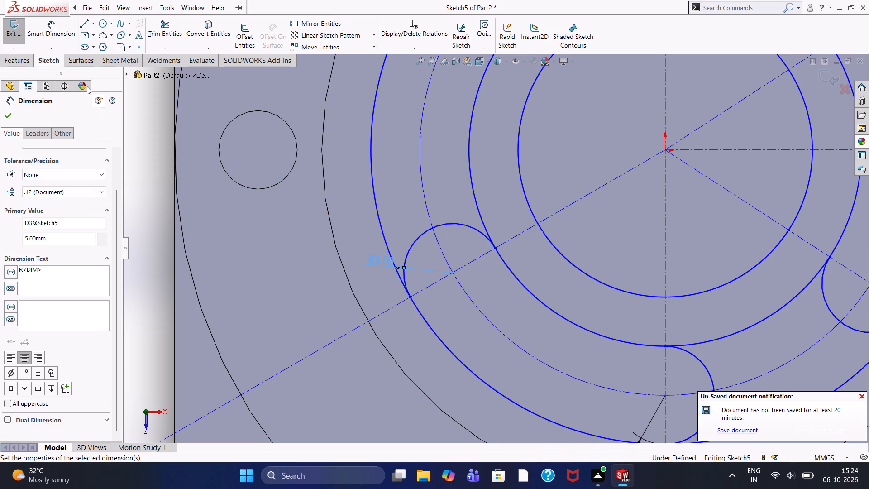
{"action": "left_click", "coordinate": [11, 117]}
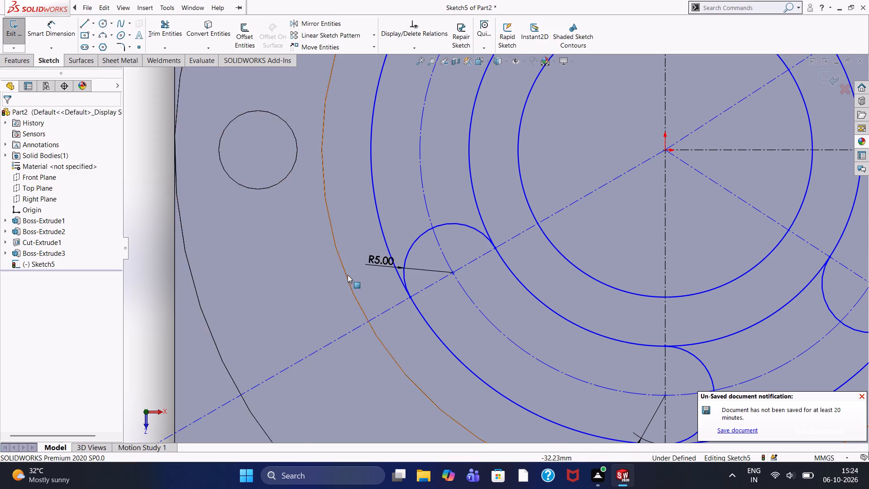
Dimension the distance between the centres of the 210-degree line arc and the lower vertical centerline arc as 27.23 mm.
{"action": "scroll", "coordinate": [348, 274], "scroll_direction": "up", "scroll_amount": 3}
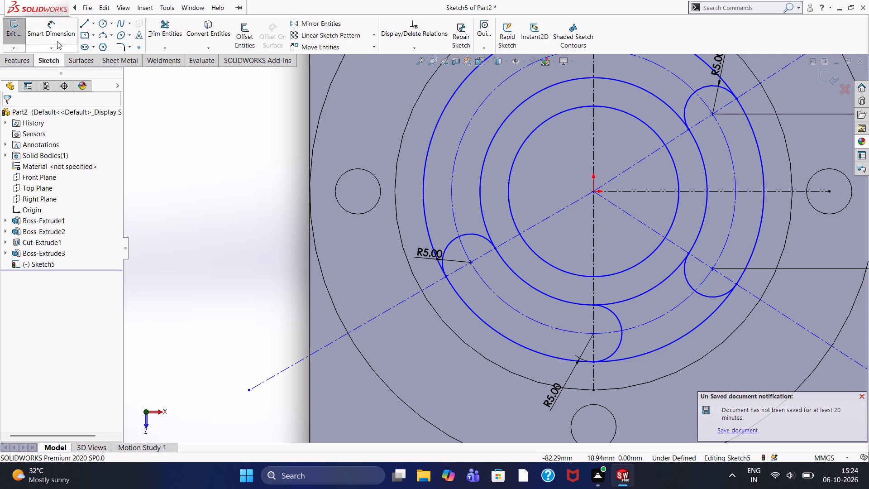
{"action": "left_click", "coordinate": [57, 37]}
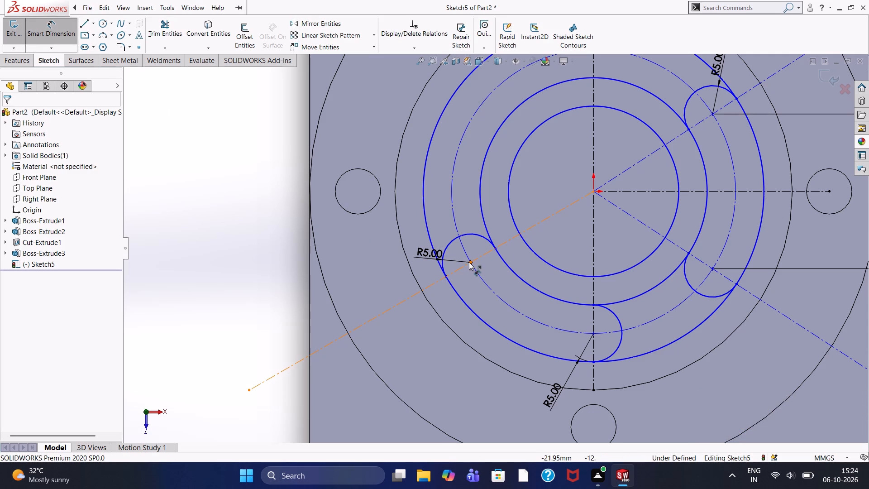
{"action": "left_click", "coordinate": [469, 261]}
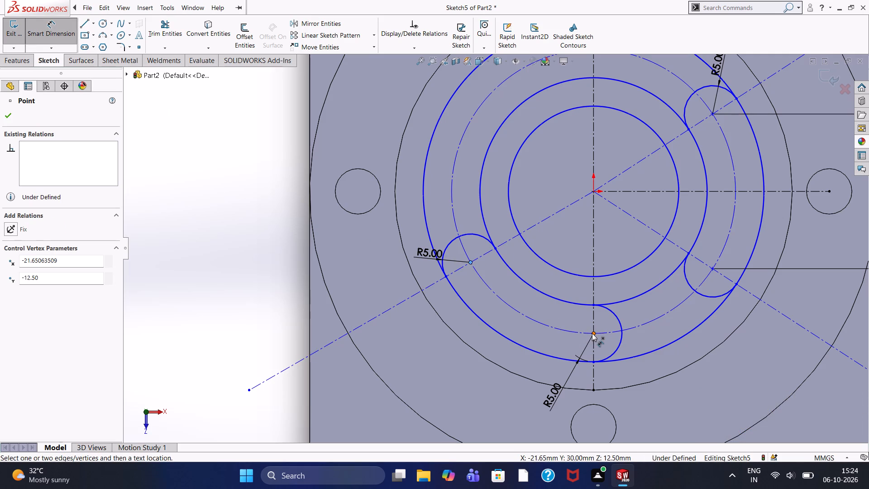
{"action": "left_click", "coordinate": [592, 333]}
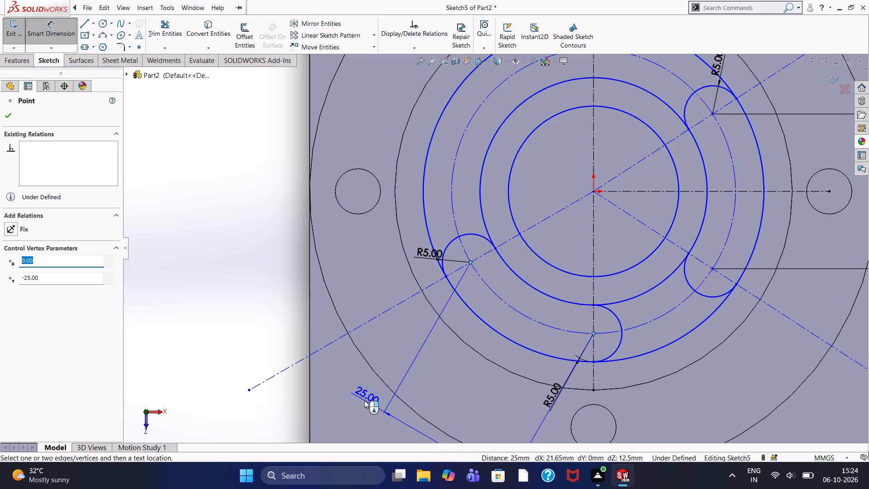
{"action": "scroll", "coordinate": [441, 407], "scroll_direction": "up", "scroll_amount": 4}
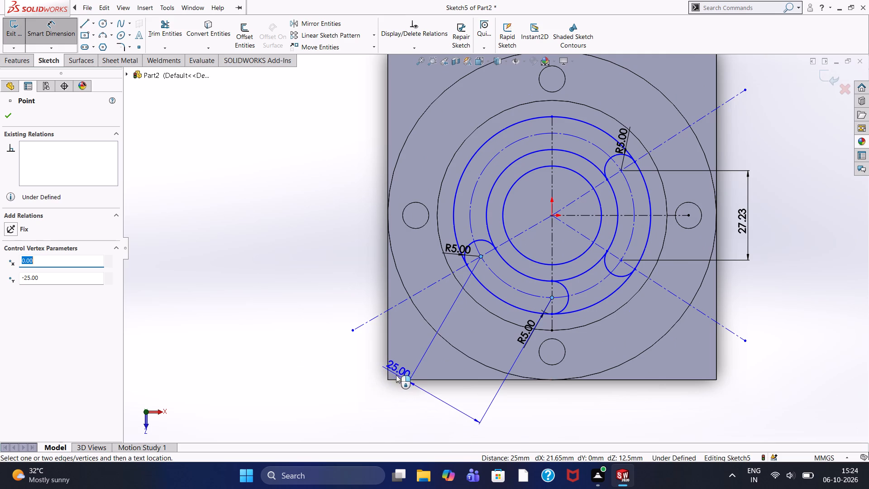
{"action": "left_click", "coordinate": [383, 398]}
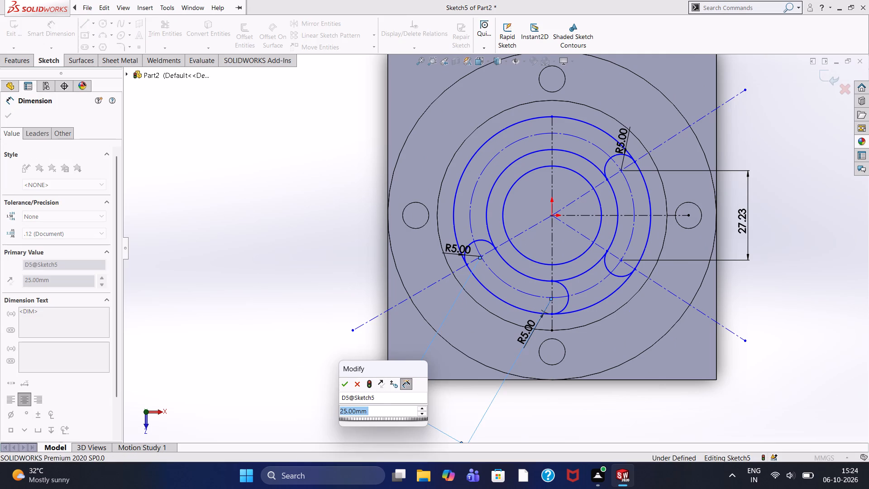
{"action": "type", "text": "27."}
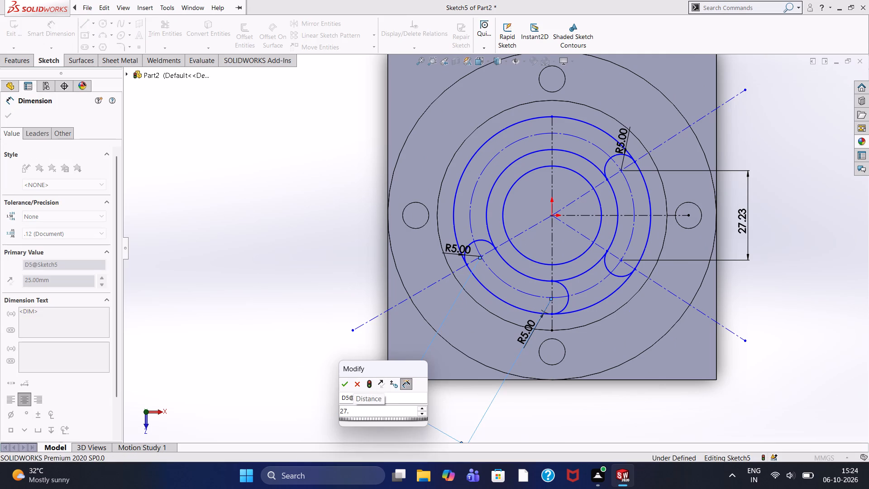
{"action": "type", "text": "23"}
{"action": "key", "text": "Return"}
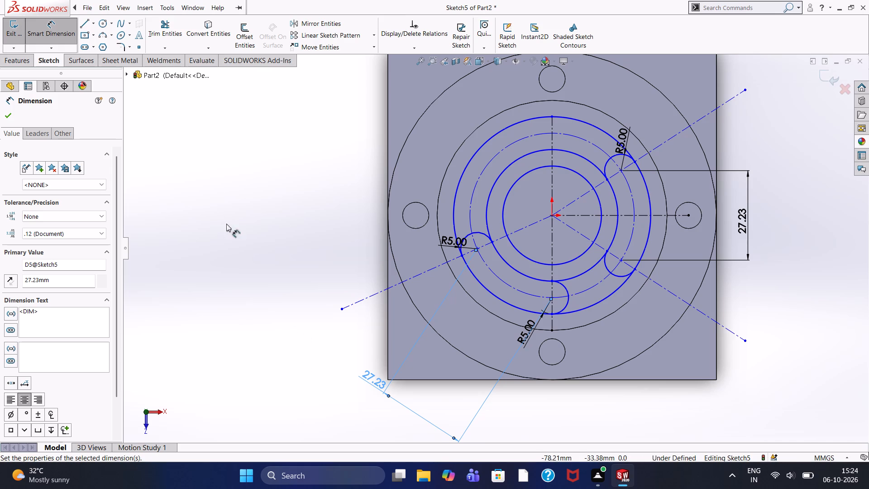
{"action": "left_click", "coordinate": [11, 115]}
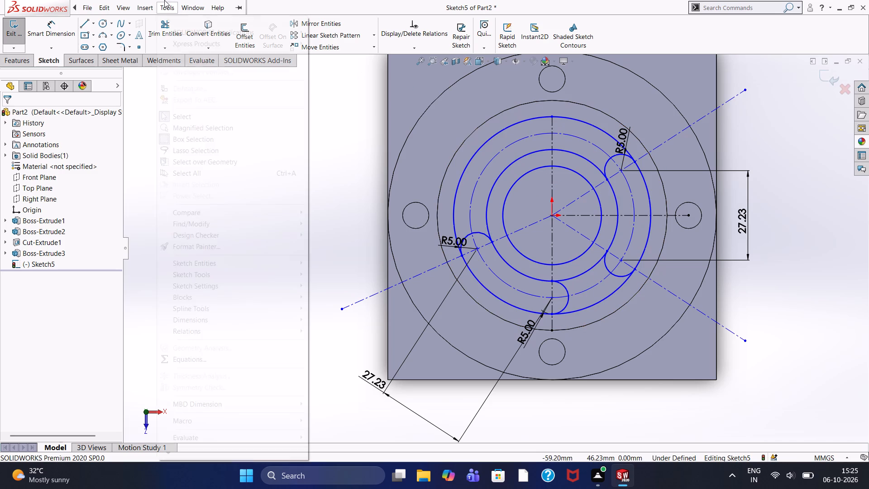
Sketch a three-point arc of 5 mm radius joining the 60 mm and 40 mm circles at the upper vertical centerline, bulging to its right.
{"action": "left_click", "coordinate": [100, 30]}
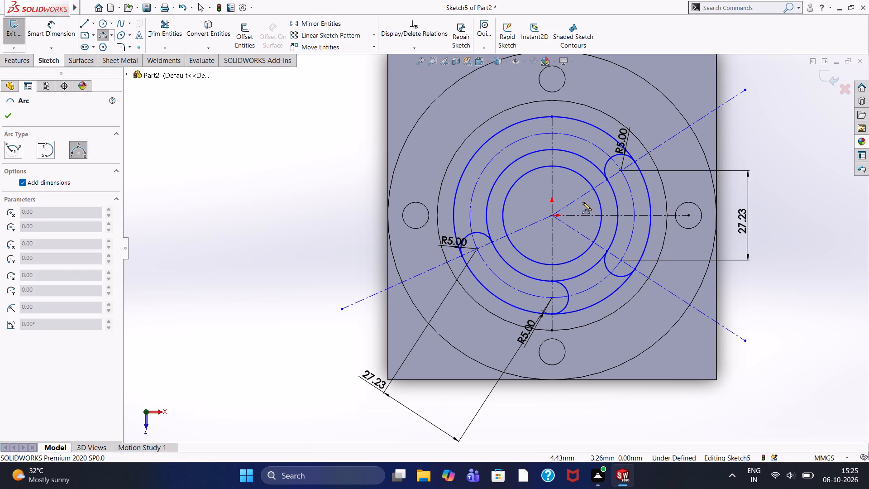
{"action": "left_click", "coordinate": [551, 116]}
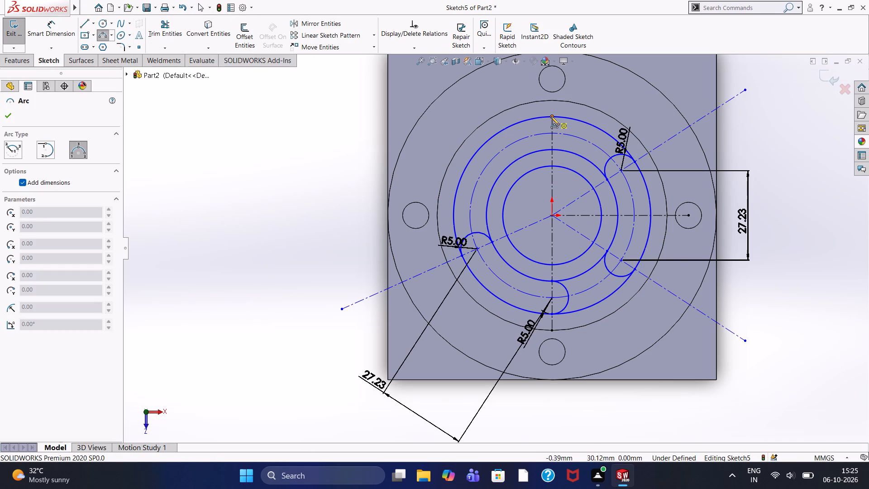
{"action": "left_click", "coordinate": [552, 149]}
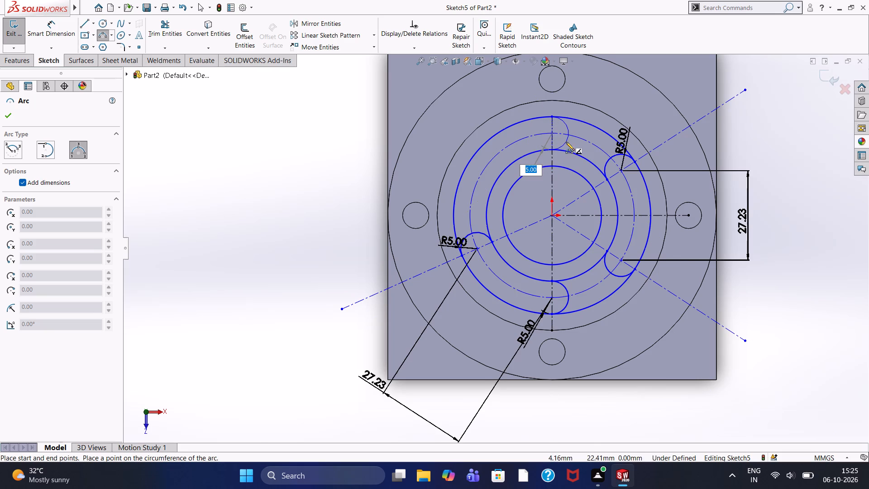
{"action": "key", "text": "5"}
{"action": "key", "text": "Return"}
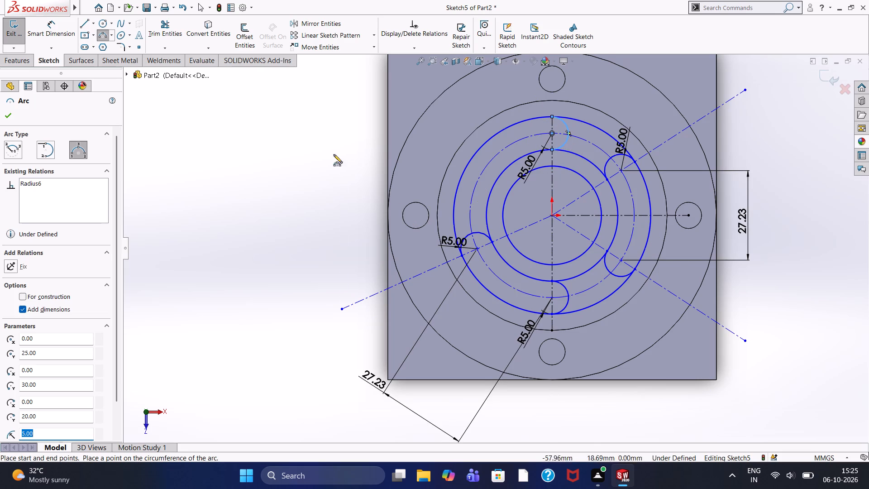
{"action": "right_click", "coordinate": [306, 155]}
{"action": "left_click", "coordinate": [316, 161]}
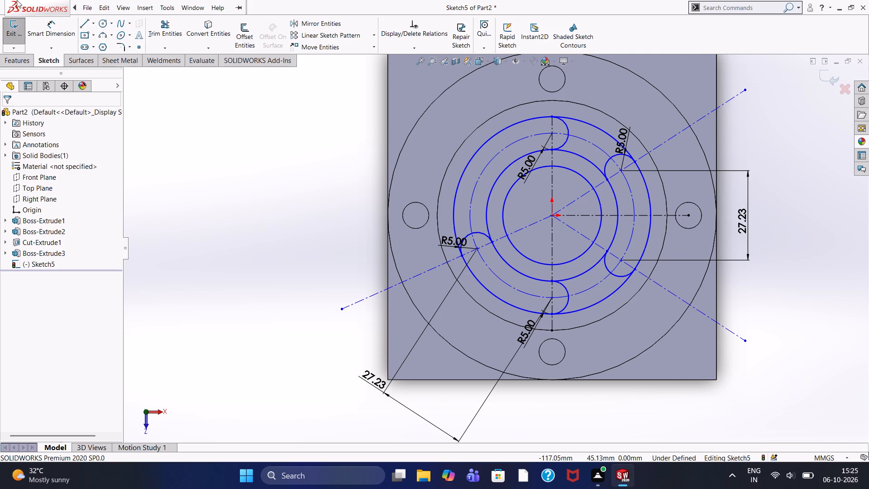
Sketch a 70 mm construction line from the origin at an angle of 150 degrees.
{"action": "left_click", "coordinate": [86, 26]}
{"action": "left_click", "coordinate": [38, 208]}
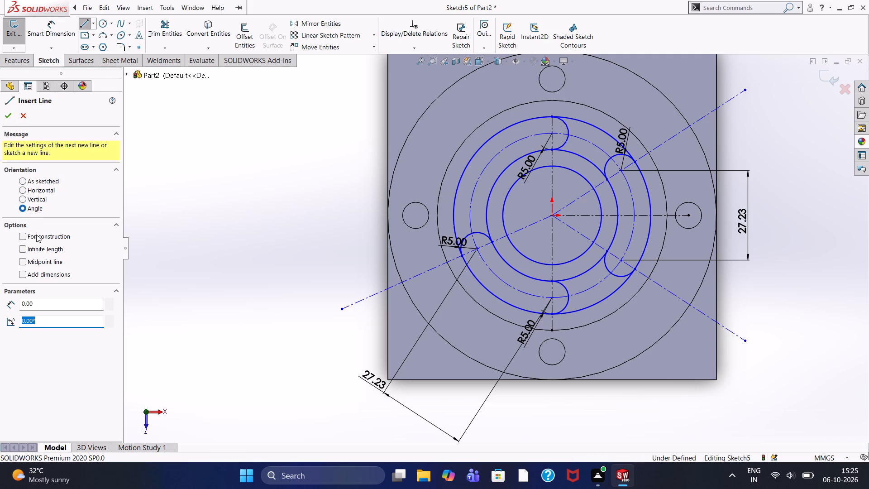
{"action": "left_click", "coordinate": [36, 235]}
{"action": "left_click_drag", "start_coordinate": [39, 306], "coordinate": [0, 296]}
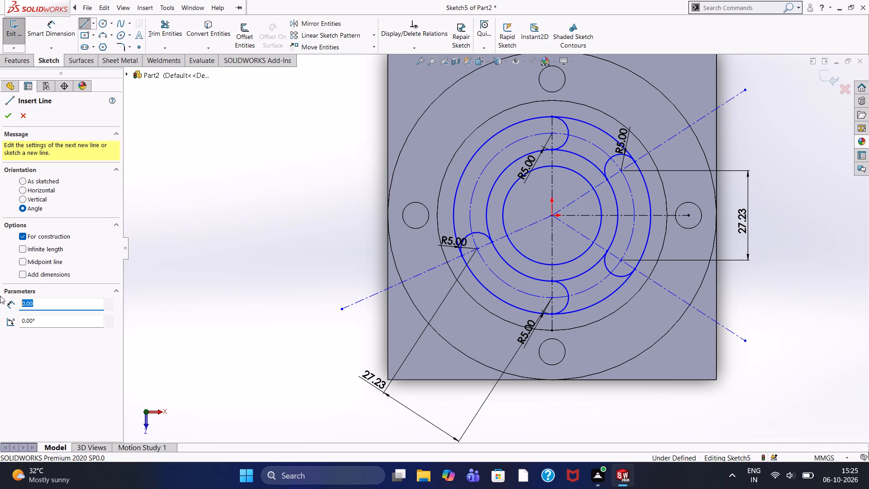
{"action": "key", "text": "7"}
{"action": "key", "text": "0"}
{"action": "key", "text": "Return"}
{"action": "left_click_drag", "start_coordinate": [45, 321], "coordinate": [0, 328]}
{"action": "type", "text": "150"}
{"action": "key", "text": "Return"}
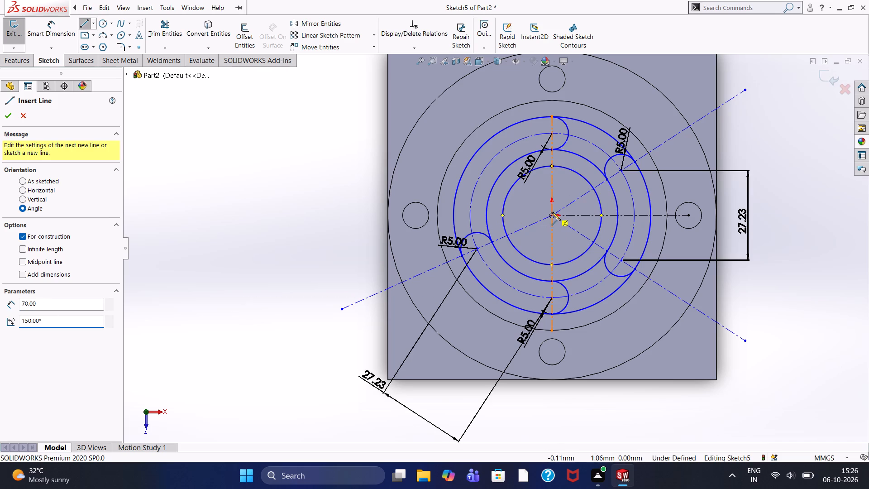
{"action": "left_click_drag", "start_coordinate": [551, 214], "coordinate": [546, 214]}
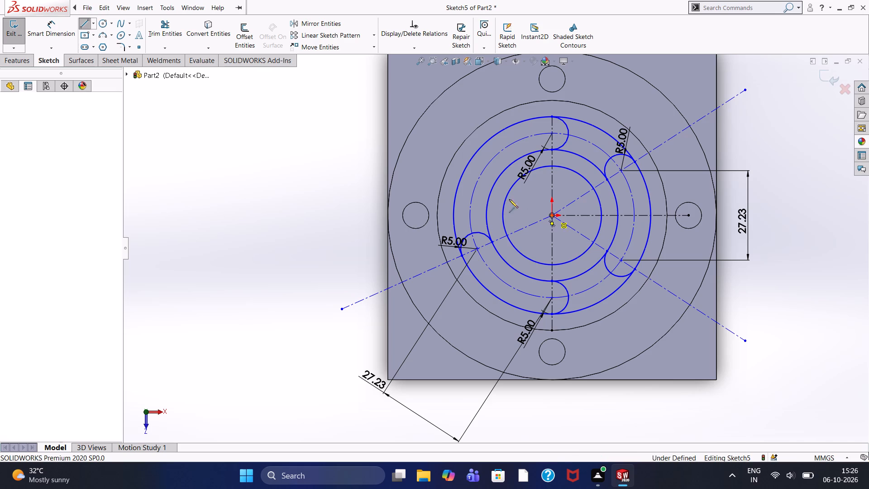
{"action": "left_click", "coordinate": [366, 134]}
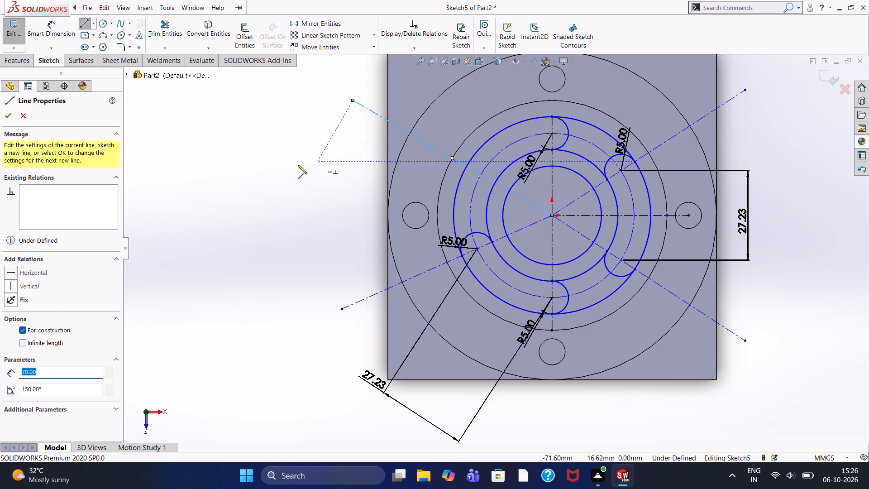
{"action": "right_click", "coordinate": [297, 158]}
{"action": "left_click", "coordinate": [314, 169]}
Sketch a three-point arc of about 7.07 mm radius on the 150-degree construction line, joining the 40 mm and 60 mm circles and bulging below the line.
{"action": "scroll", "coordinate": [493, 180], "scroll_direction": "down", "scroll_amount": 2}
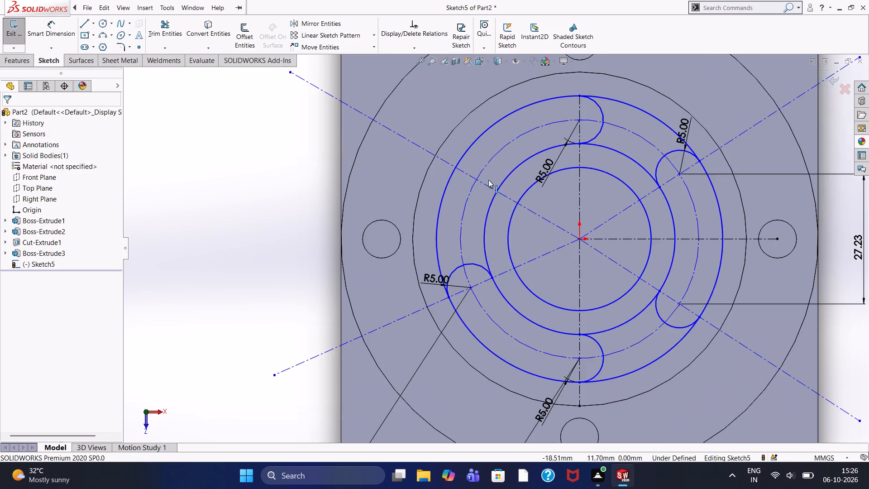
{"action": "scroll", "coordinate": [469, 176], "scroll_direction": "down", "scroll_amount": 2}
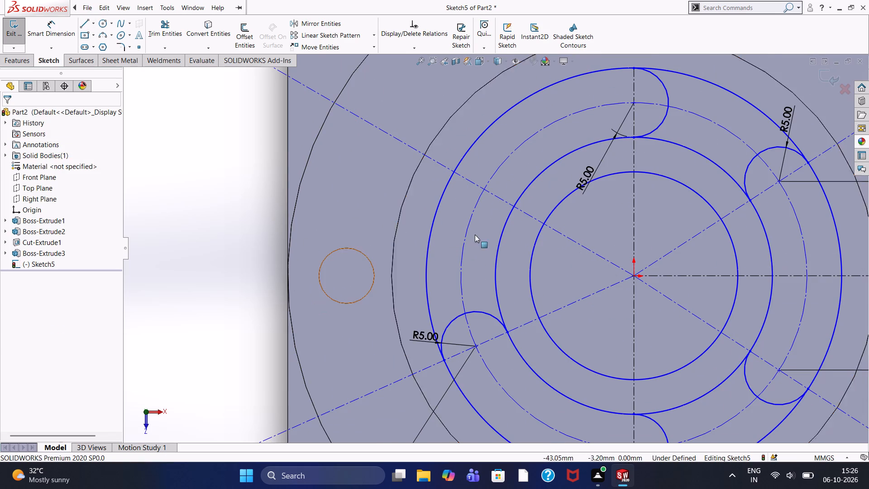
{"action": "left_click", "coordinate": [103, 33]}
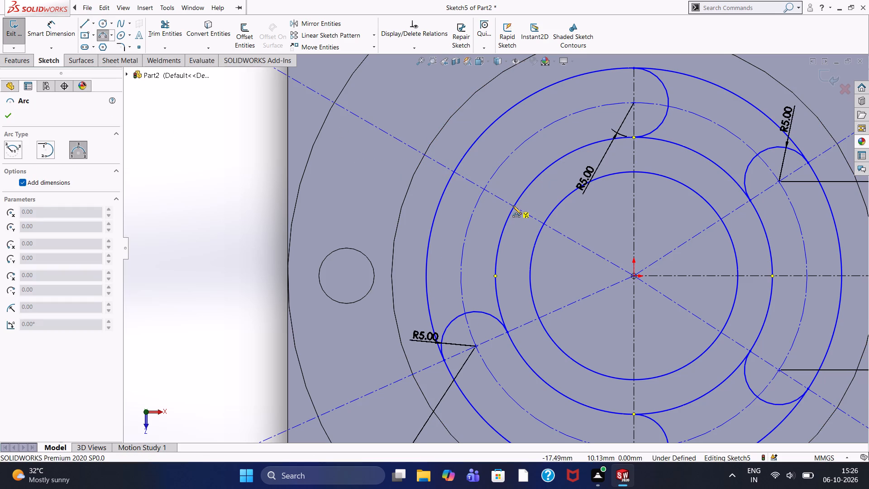
{"action": "scroll", "coordinate": [509, 205], "scroll_direction": "down", "scroll_amount": 12}
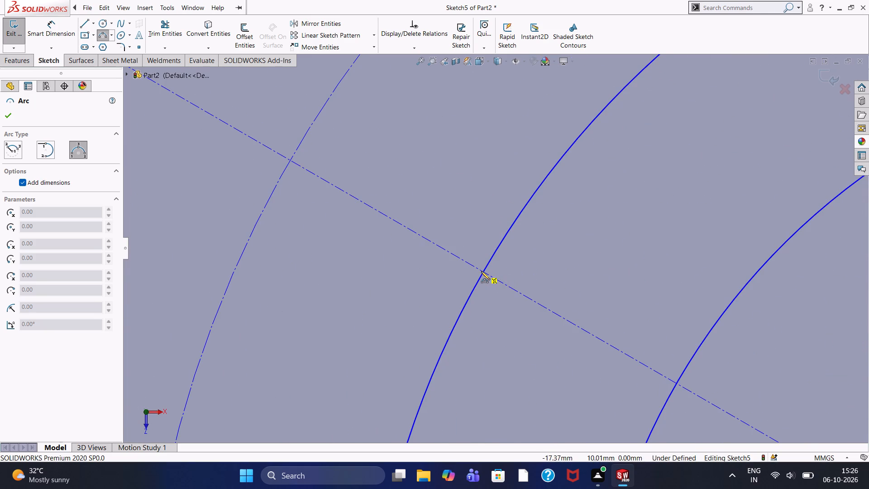
{"action": "left_click", "coordinate": [483, 271]}
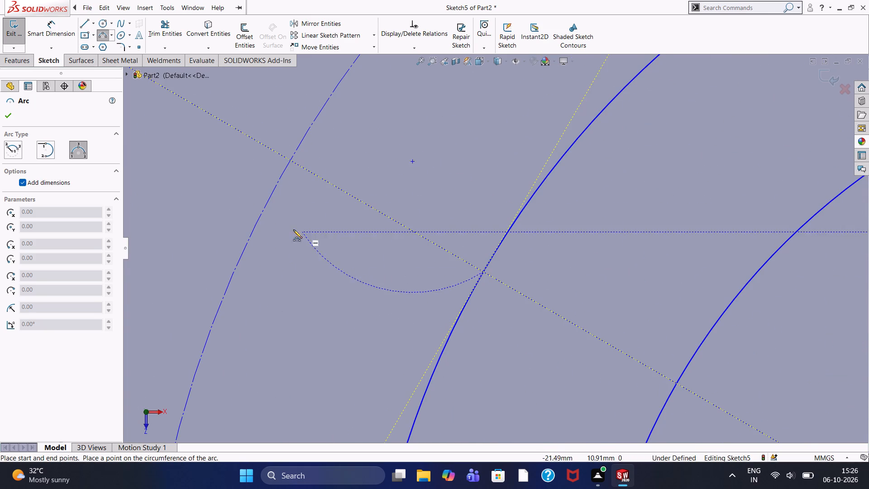
{"action": "scroll", "coordinate": [279, 142], "scroll_direction": "up", "scroll_amount": 4}
{"action": "scroll", "coordinate": [239, 168], "scroll_direction": "up", "scroll_amount": 4}
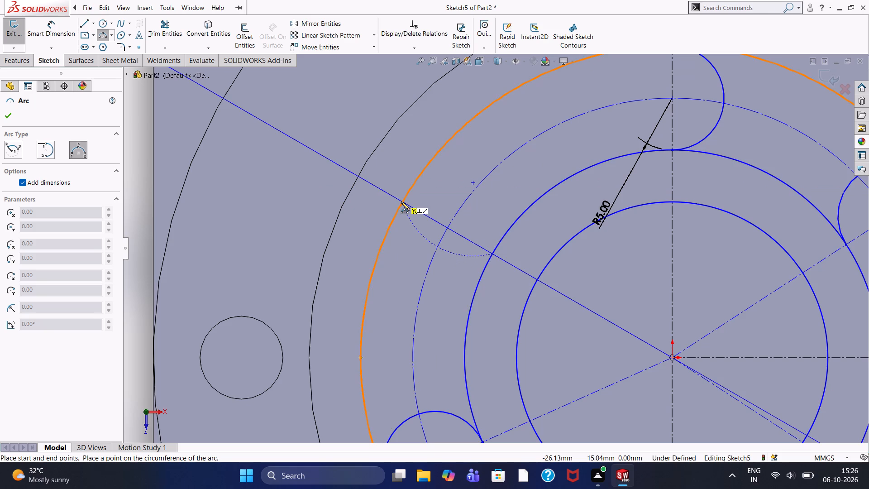
{"action": "left_click", "coordinate": [401, 201]}
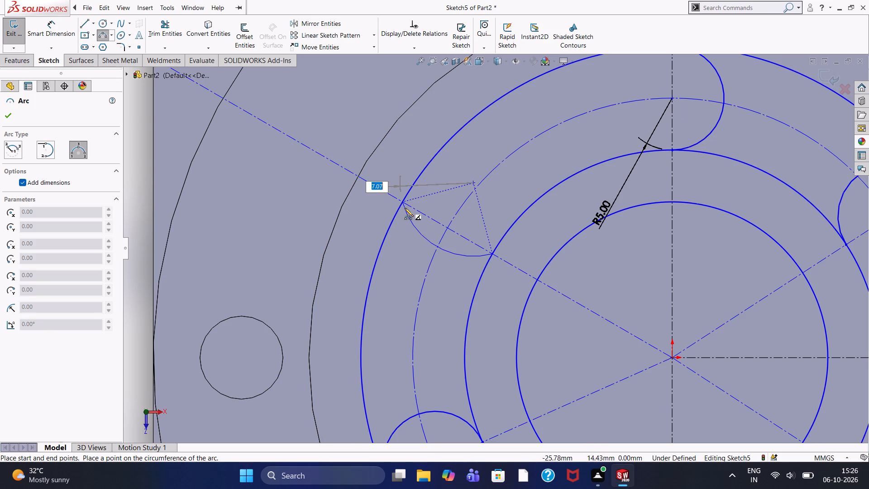
{"action": "key", "text": "5"}
{"action": "key", "text": "Return"}
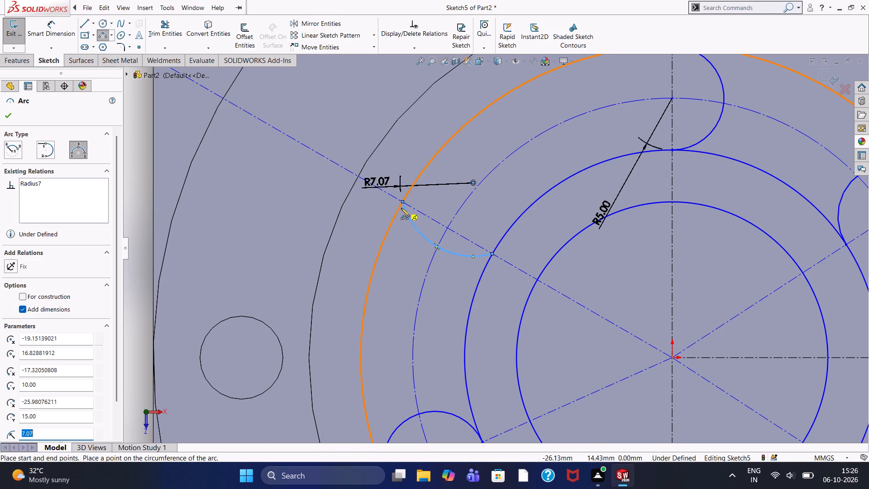
{"action": "key", "text": "Escape"}
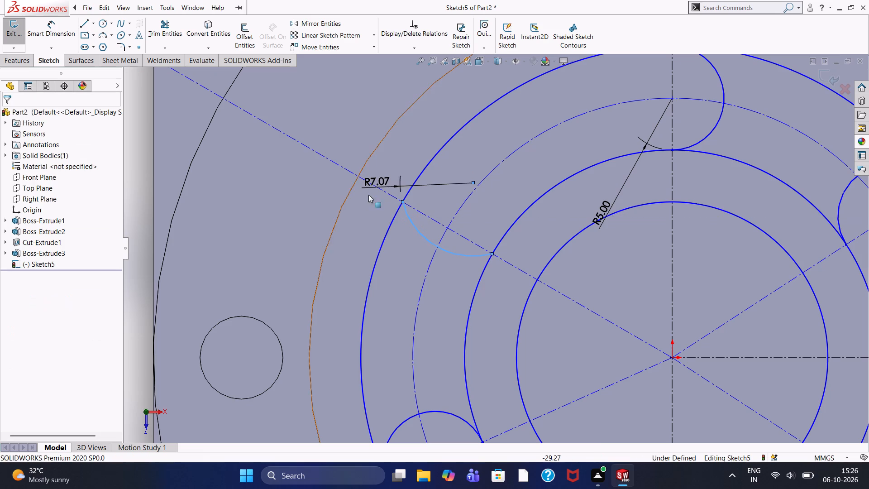
Set the radius of the new arc on the 150-degree construction line to 5 mm.
{"action": "double_click", "coordinate": [376, 176]}
{"action": "key", "text": "5"}
{"action": "key", "text": "Return"}
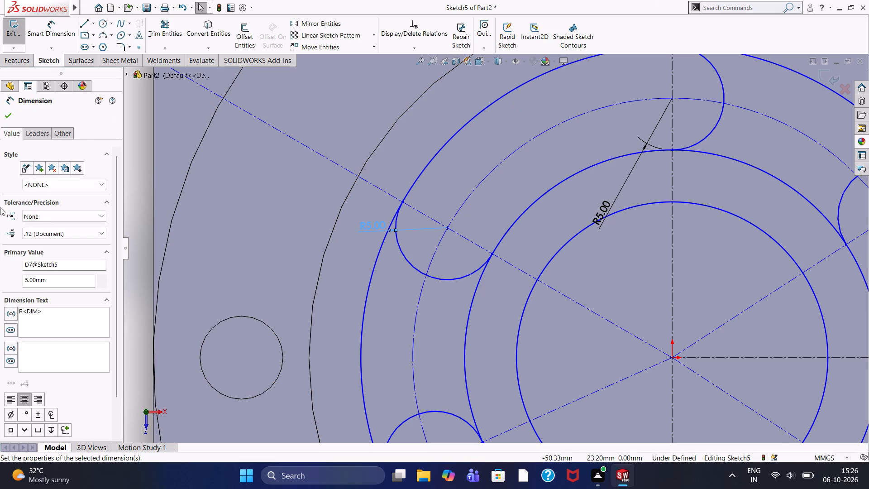
{"action": "left_click", "coordinate": [6, 113]}
Dimension the distance between the centres of the 150-degree line arc and the upper vertical centerline arc as 27.23 mm.
{"action": "scroll", "coordinate": [416, 270], "scroll_direction": "up", "scroll_amount": 1}
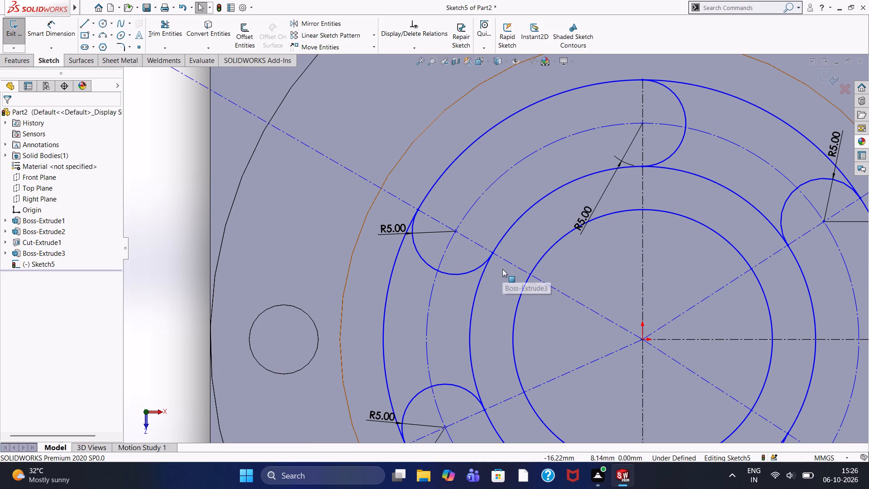
{"action": "scroll", "coordinate": [532, 238], "scroll_direction": "down", "scroll_amount": 1}
{"action": "scroll", "coordinate": [530, 236], "scroll_direction": "up", "scroll_amount": 1}
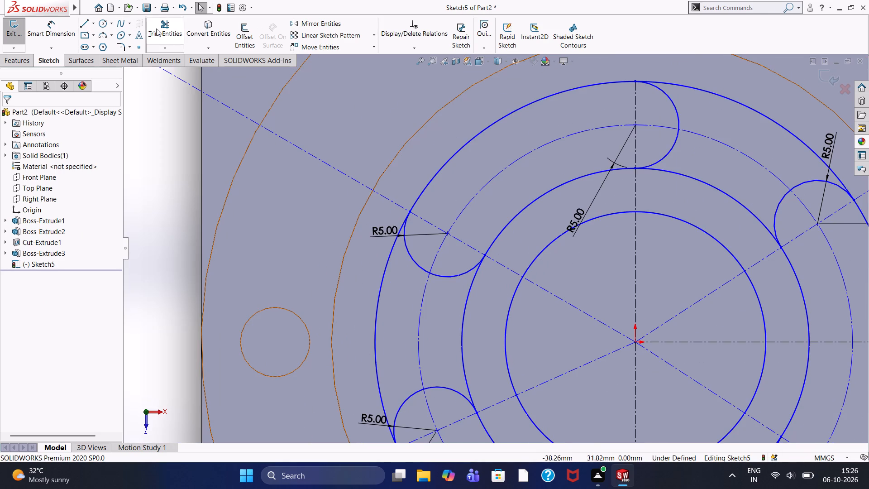
{"action": "left_click", "coordinate": [46, 28]}
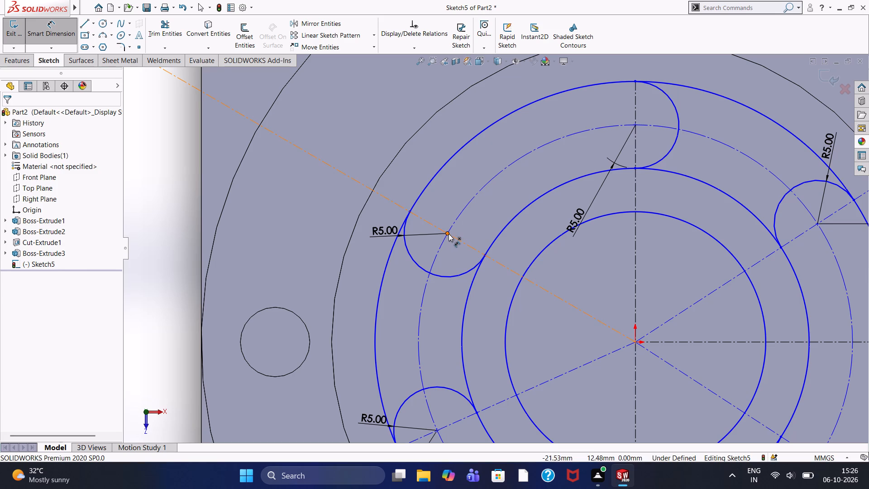
{"action": "left_click", "coordinate": [449, 234]}
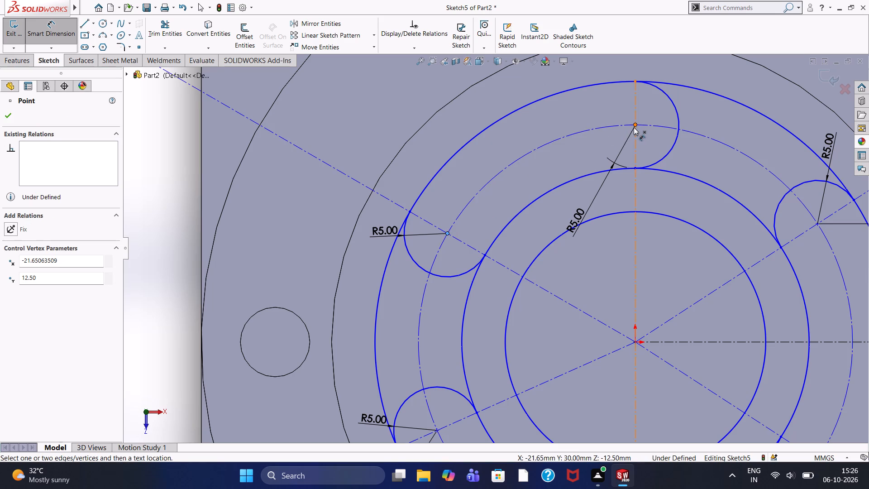
{"action": "left_click", "coordinate": [634, 125]}
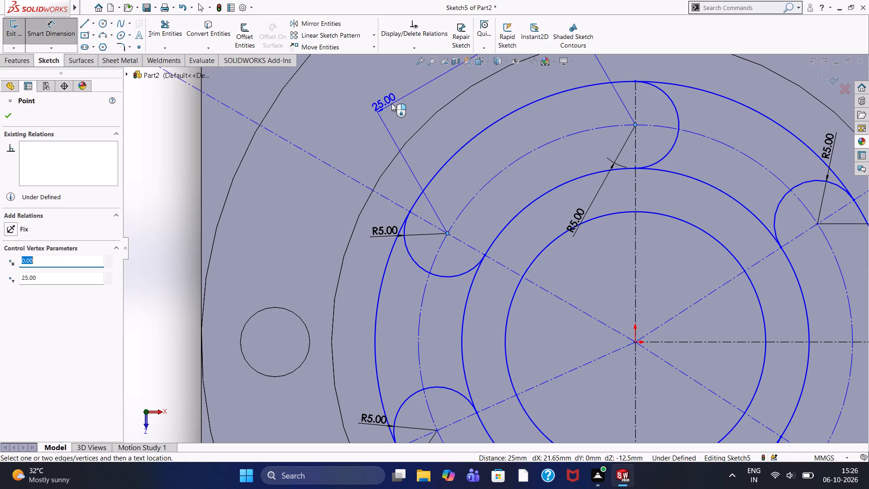
{"action": "left_click", "coordinate": [413, 90]}
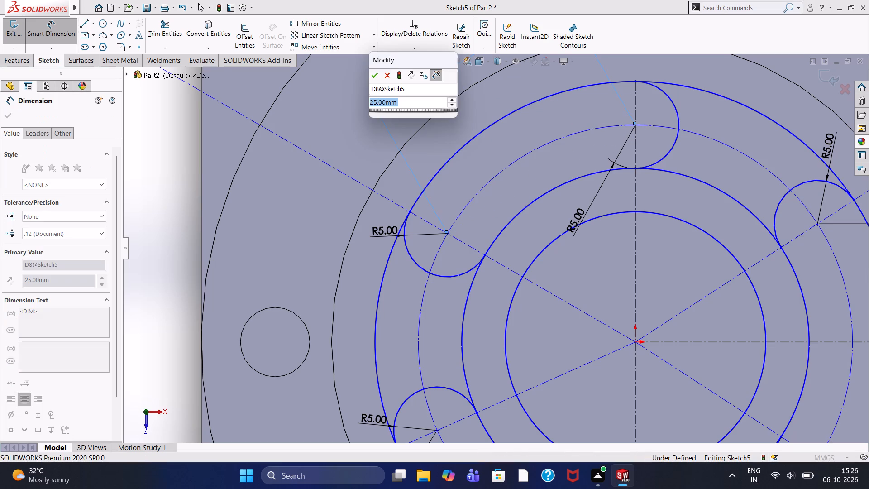
{"action": "type", "text": "27.23"}
{"action": "key", "text": "Return"}
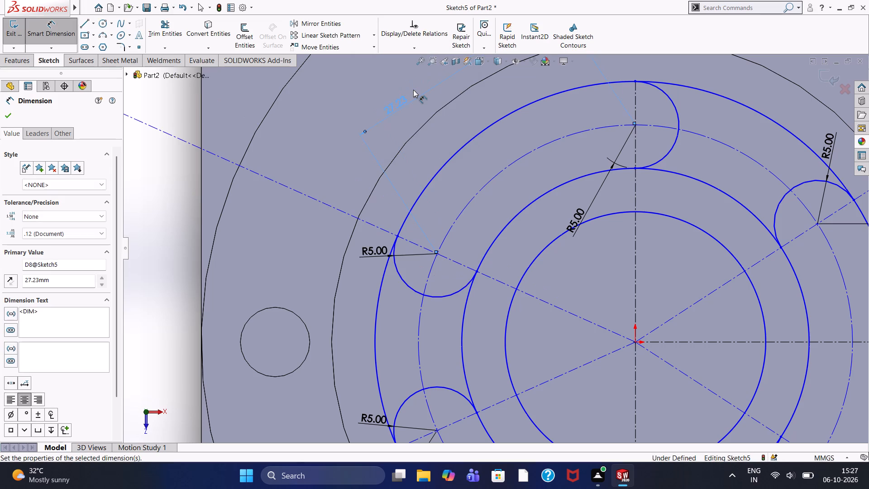
{"action": "scroll", "coordinate": [544, 212], "scroll_direction": "up", "scroll_amount": 2}
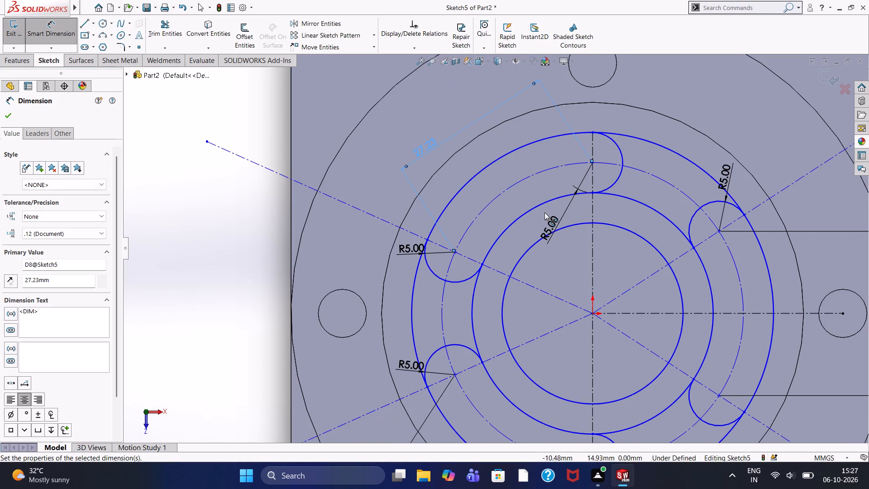
{"action": "left_click", "coordinate": [9, 117]}
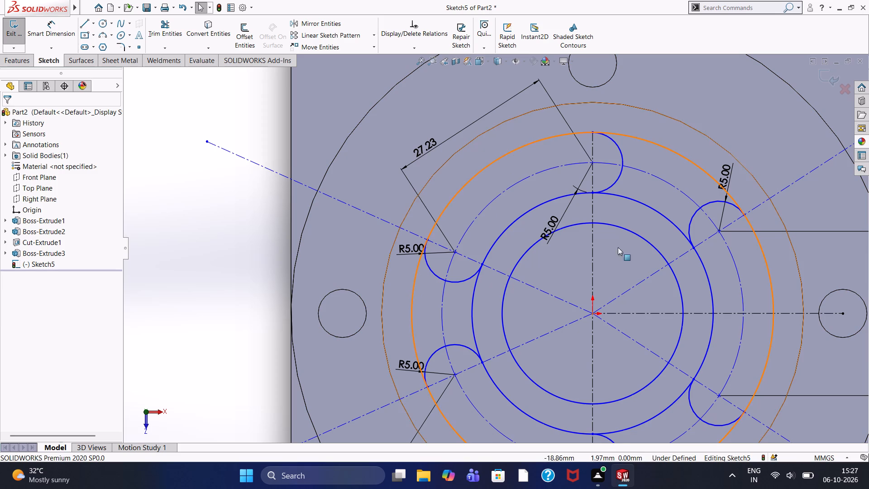
Trim the 60 mm circle to the closest intersections, removing its three segments in the gaps between the slots.
{"action": "left_click", "coordinate": [169, 33]}
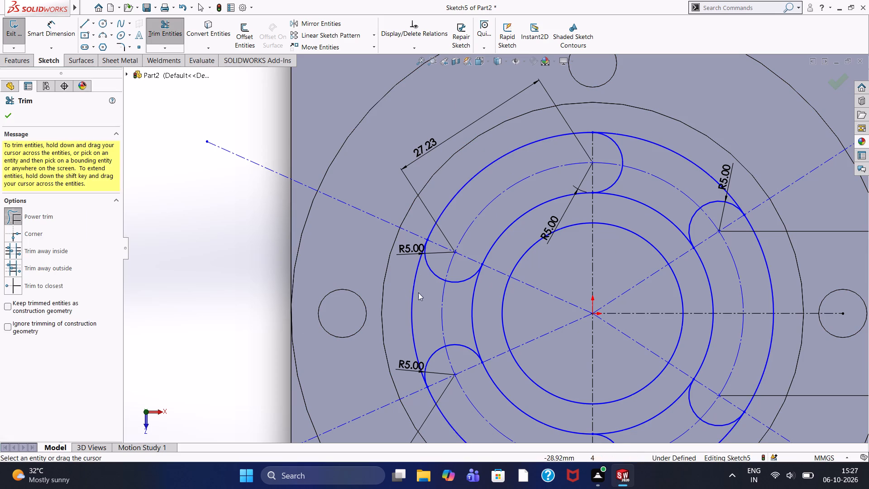
{"action": "left_click", "coordinate": [52, 286]}
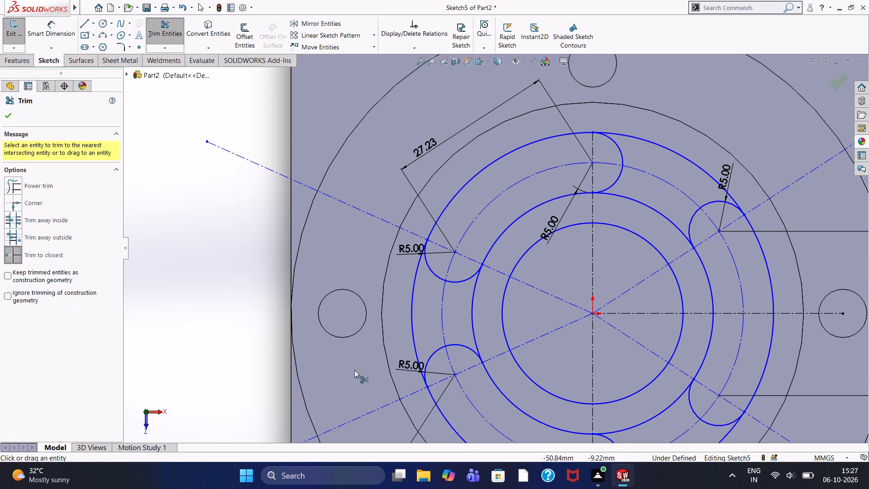
{"action": "left_click", "coordinate": [411, 319]}
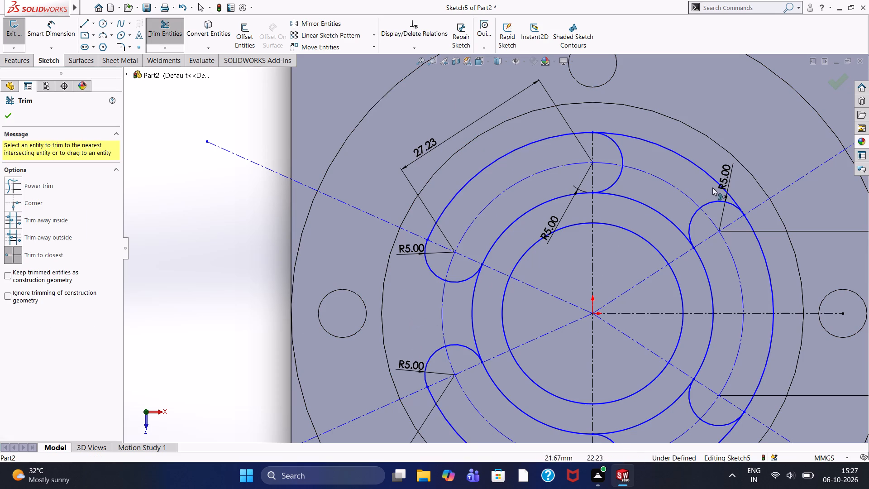
{"action": "left_click", "coordinate": [697, 163]}
{"action": "scroll", "coordinate": [785, 295], "scroll_direction": "down", "scroll_amount": 1}
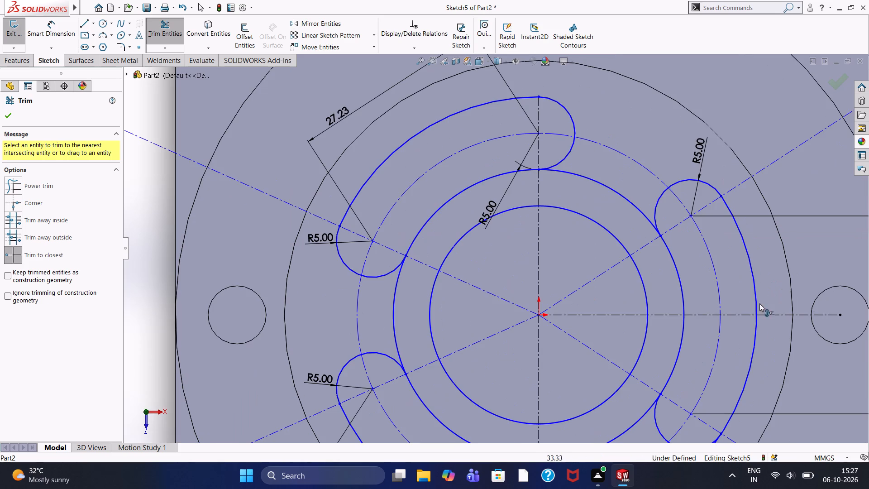
{"action": "scroll", "coordinate": [619, 298], "scroll_direction": "up", "scroll_amount": 2}
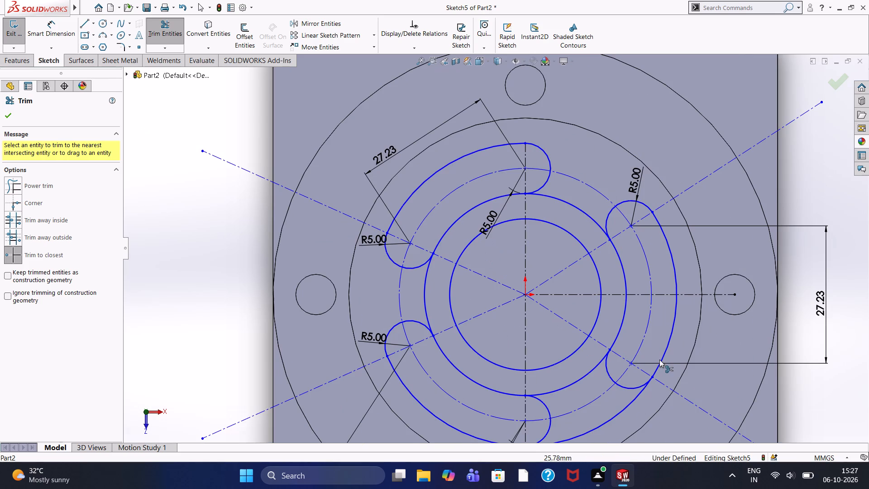
{"action": "scroll", "coordinate": [659, 386], "scroll_direction": "down", "scroll_amount": 1}
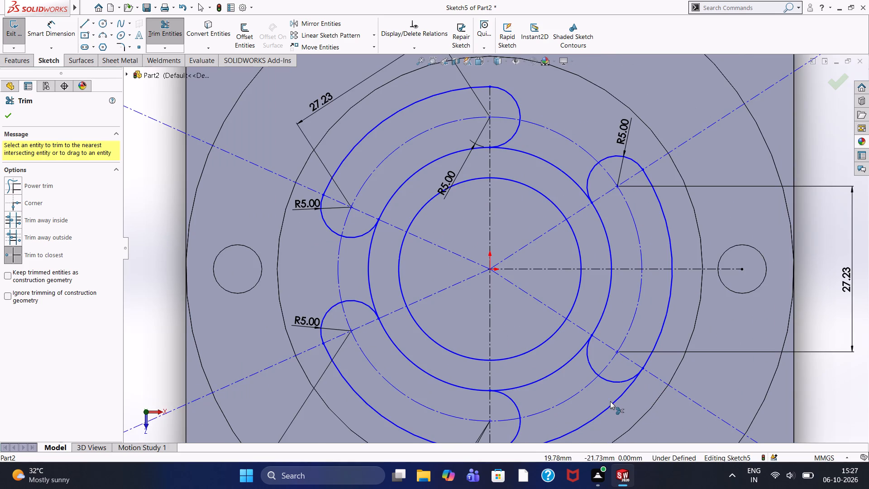
{"action": "left_click", "coordinate": [612, 404]}
Trim away the three segments of the 40 mm circle in the gaps between the slots.
{"action": "scroll", "coordinate": [557, 392], "scroll_direction": "up", "scroll_amount": 2}
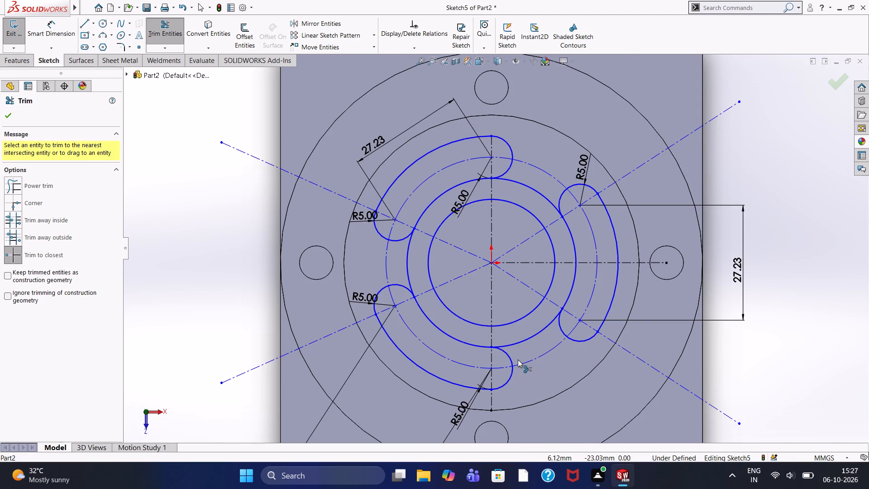
{"action": "left_click", "coordinate": [407, 262]}
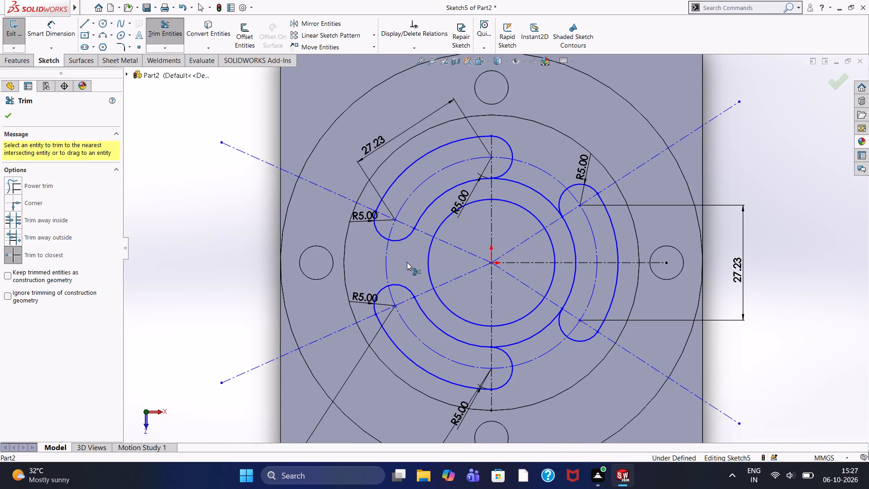
{"action": "left_click", "coordinate": [532, 186]}
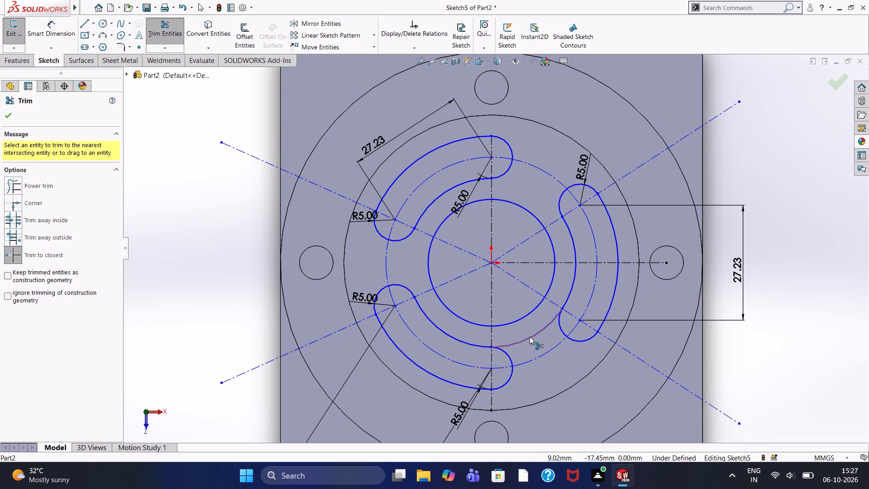
{"action": "left_click", "coordinate": [530, 336]}
{"action": "scroll", "coordinate": [502, 308], "scroll_direction": "up", "scroll_amount": 2}
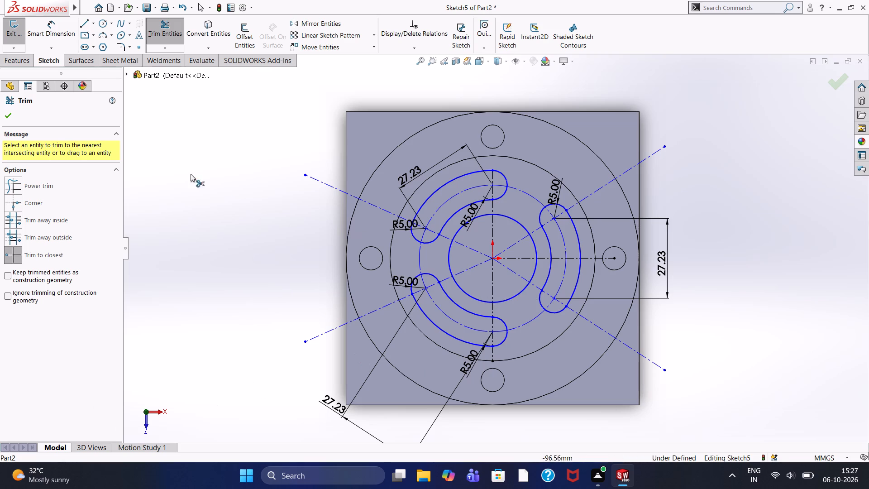
{"action": "left_click", "coordinate": [8, 117]}
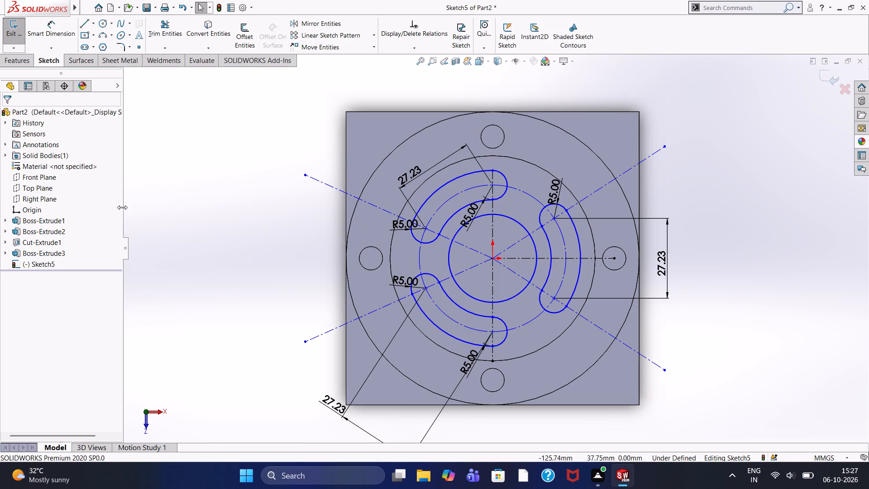
{"action": "left_click", "coordinate": [267, 247]}
Delete the four angled 70 mm construction lines and the horizontal centerline from the slot sketch.
{"action": "left_click", "coordinate": [335, 190]}
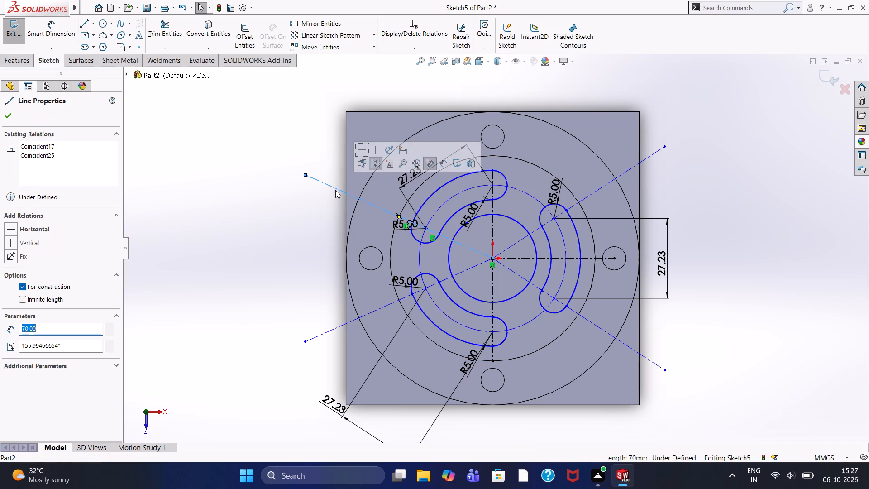
{"action": "key", "text": "Delete"}
{"action": "left_click", "coordinate": [649, 158]}
{"action": "key", "text": "Delete"}
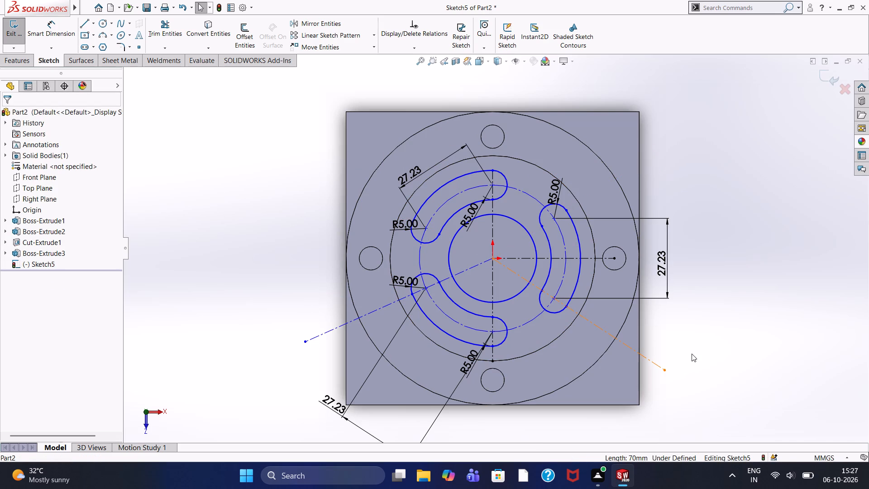
{"action": "left_click", "coordinate": [653, 359]}
{"action": "key", "text": "Delete"}
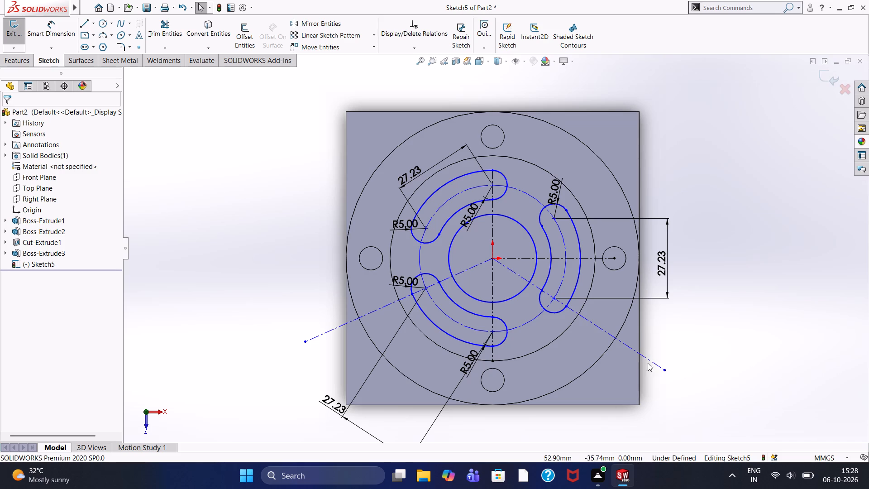
{"action": "left_click", "coordinate": [650, 358]}
{"action": "key", "text": "Delete"}
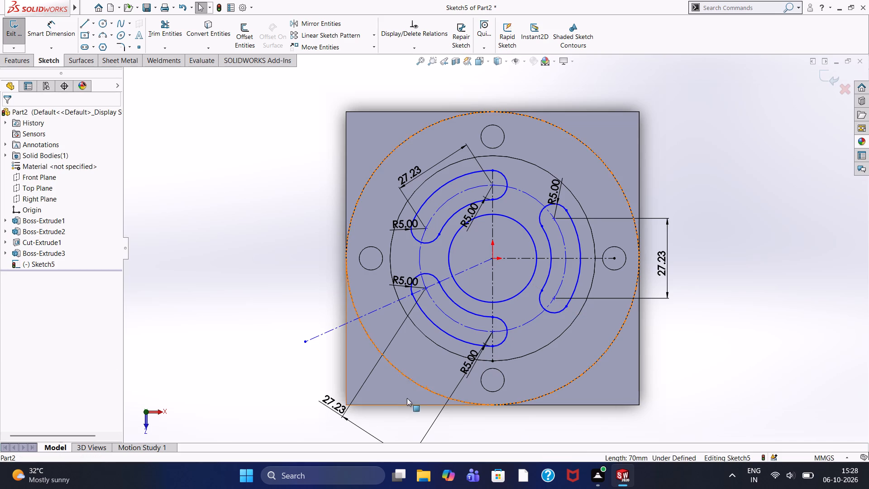
{"action": "left_click", "coordinate": [315, 338]}
{"action": "key", "text": "Delete"}
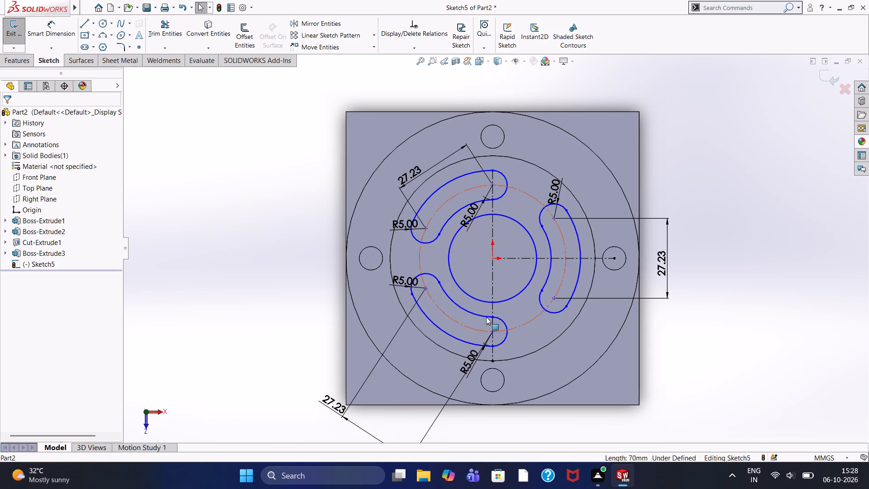
{"action": "left_click", "coordinate": [520, 258]}
{"action": "key", "text": "Delete"}
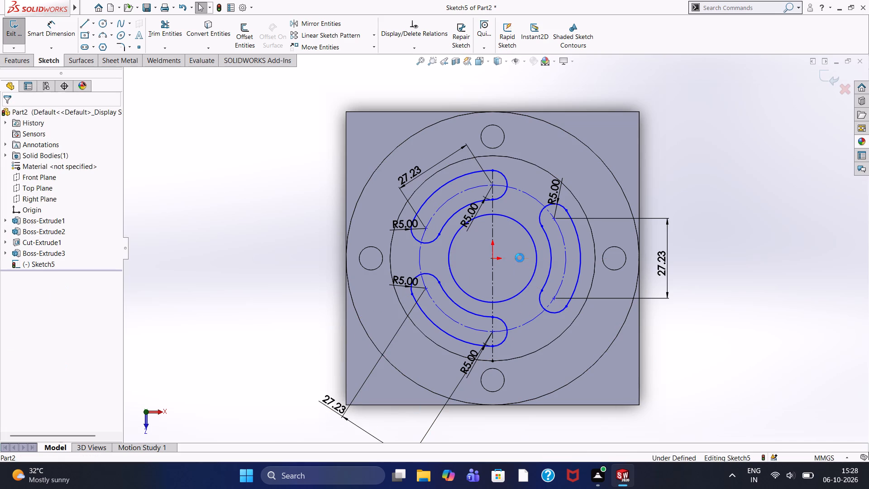
Delete the 30 mm circle at the centre of the slot sketch.
{"action": "scroll", "coordinate": [536, 338], "scroll_direction": "down", "scroll_amount": 1}
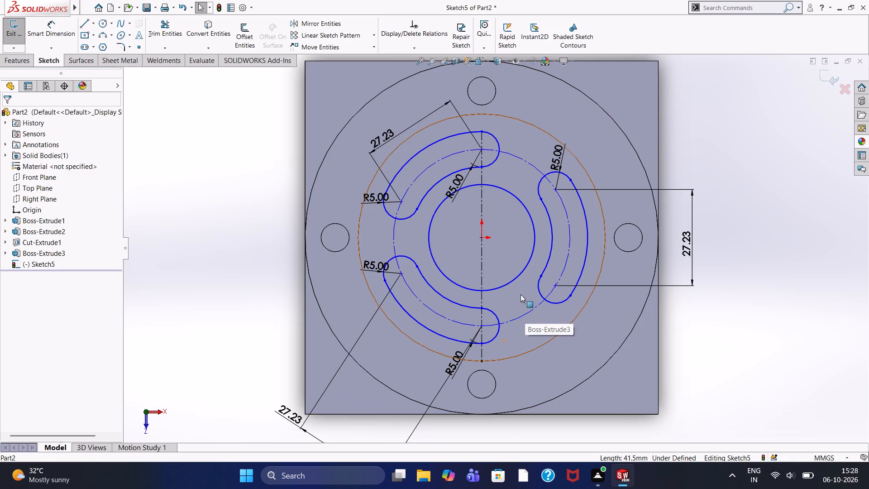
{"action": "left_click", "coordinate": [516, 278]}
{"action": "key", "text": "Delete"}
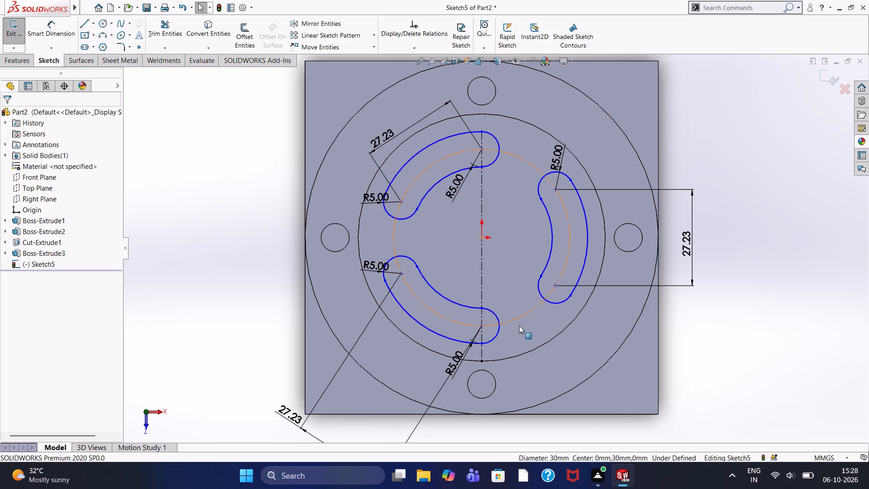
Cut-extrude the three curved slot profiles with a blind depth of 5 mm.
{"action": "left_click", "coordinate": [22, 64]}
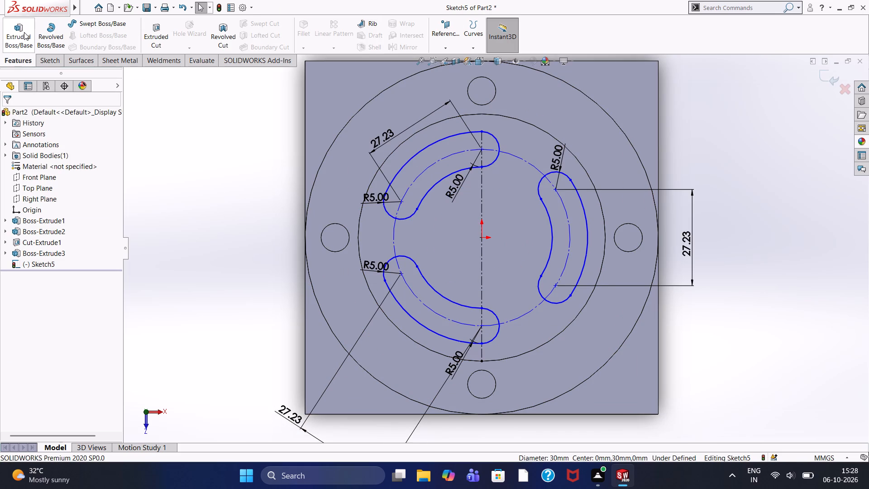
{"action": "left_click", "coordinate": [24, 32]}
{"action": "left_click", "coordinate": [24, 113]}
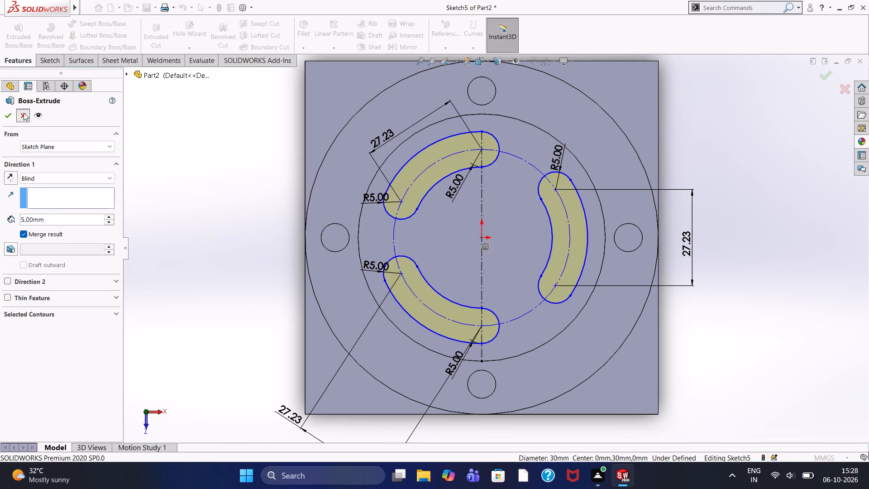
{"action": "left_click", "coordinate": [147, 32]}
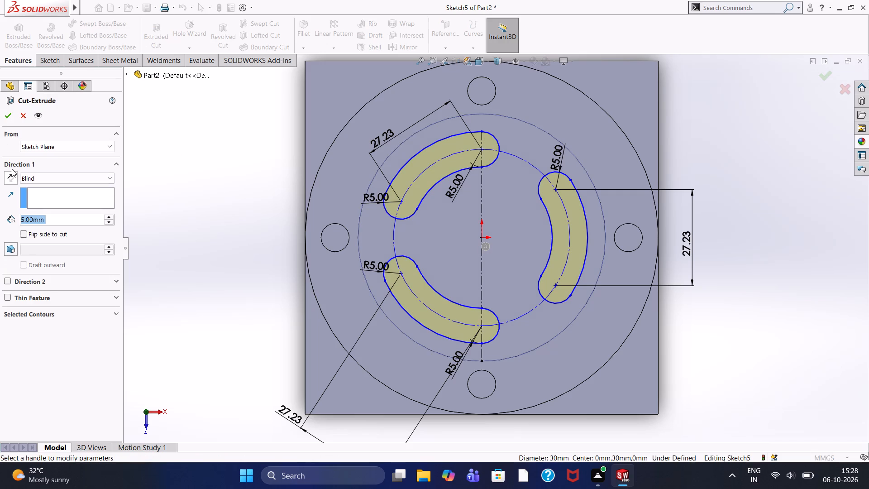
{"action": "middle_click_drag", "start_coordinate": [220, 220], "coordinate": [215, 132]}
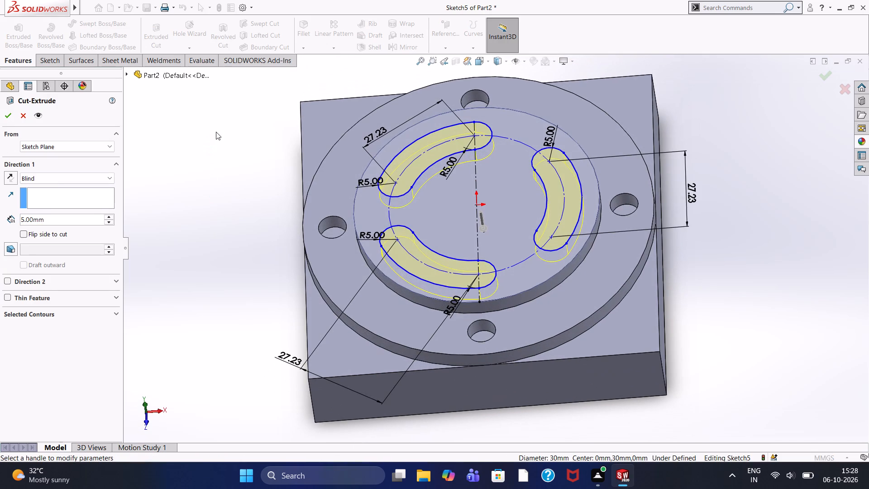
{"action": "left_click", "coordinate": [13, 119]}
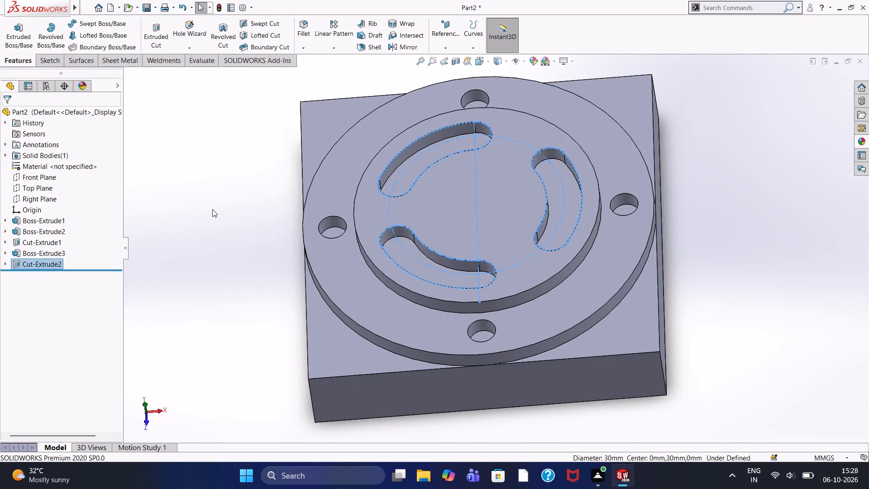
{"action": "left_click", "coordinate": [212, 209]}
Open a new sketch on the top face of the slotted round boss, viewed normal to it.
{"action": "middle_click_drag", "start_coordinate": [213, 201], "coordinate": [211, 231]}
{"action": "scroll", "coordinate": [211, 231], "scroll_direction": "up", "scroll_amount": 4}
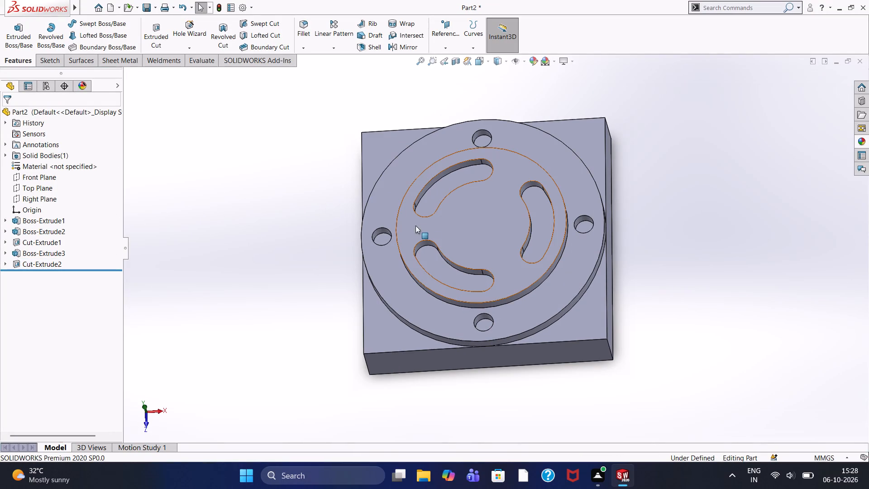
{"action": "left_click", "coordinate": [464, 229]}
{"action": "left_click", "coordinate": [503, 205]}
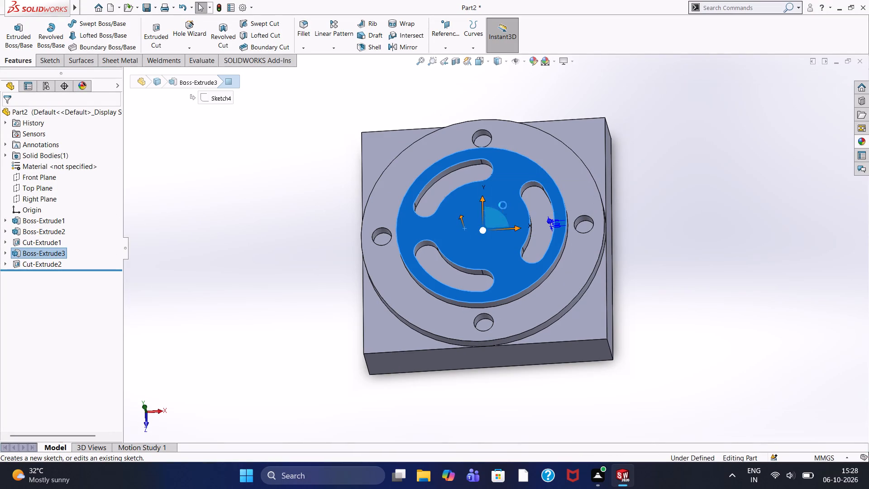
{"action": "key", "text": "ctrl+8"}
{"action": "left_click", "coordinate": [253, 241]}
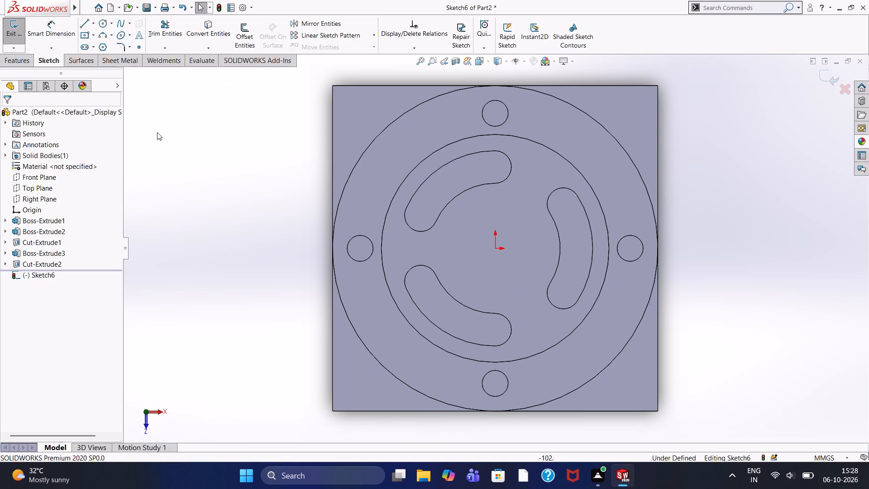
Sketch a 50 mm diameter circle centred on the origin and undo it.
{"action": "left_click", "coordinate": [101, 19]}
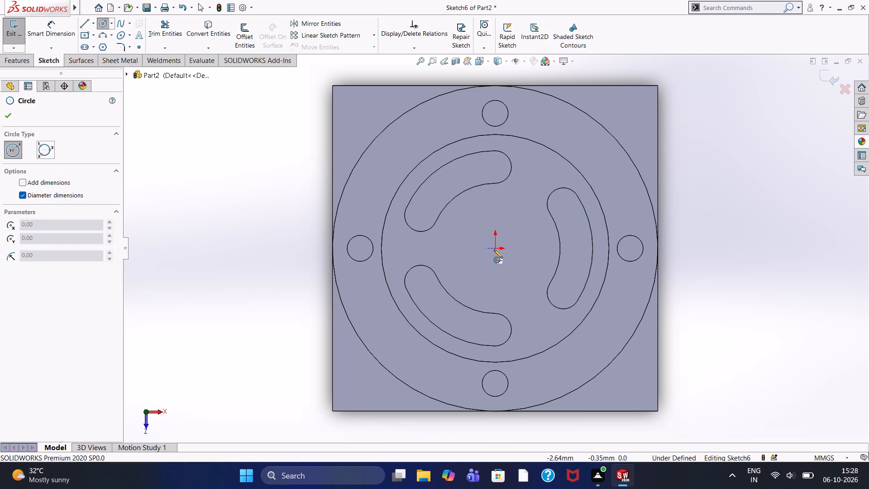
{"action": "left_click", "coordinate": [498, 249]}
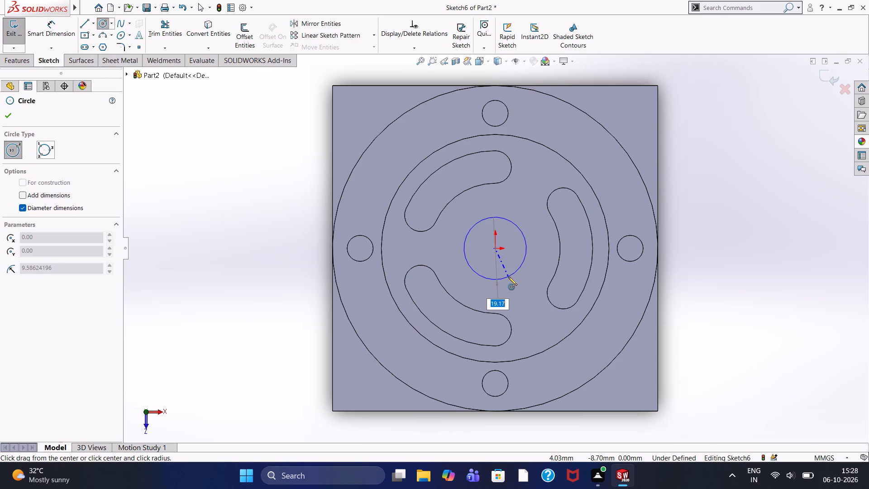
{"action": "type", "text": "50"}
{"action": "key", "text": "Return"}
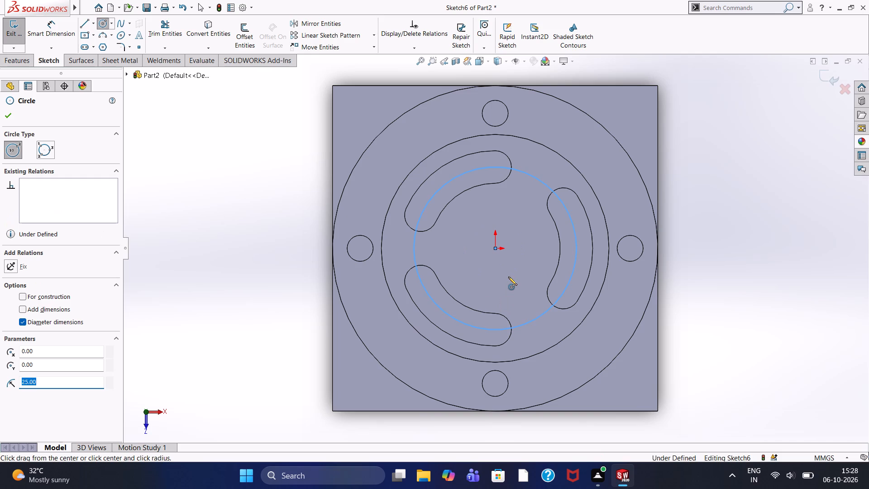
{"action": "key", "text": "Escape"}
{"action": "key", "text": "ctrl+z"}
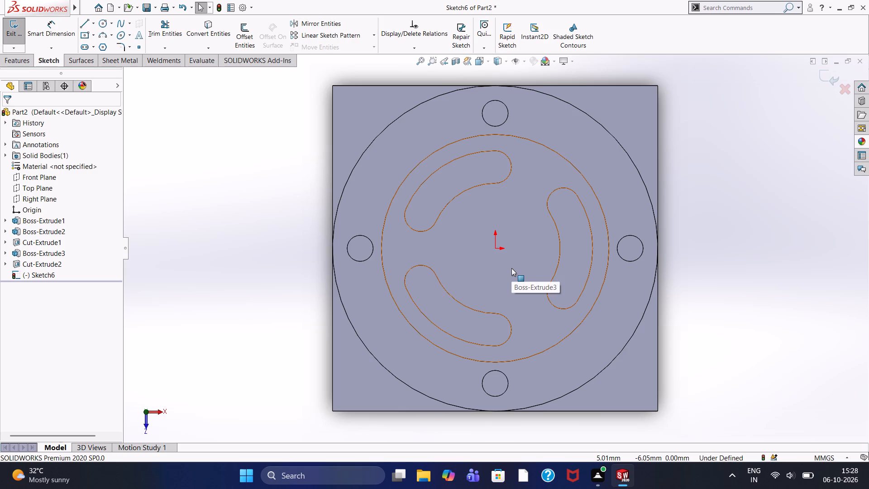
Sketch a 30 mm diameter circle centred on the origin, inside the ring of curved slots.
{"action": "scroll", "coordinate": [511, 268], "scroll_direction": "down", "scroll_amount": 1}
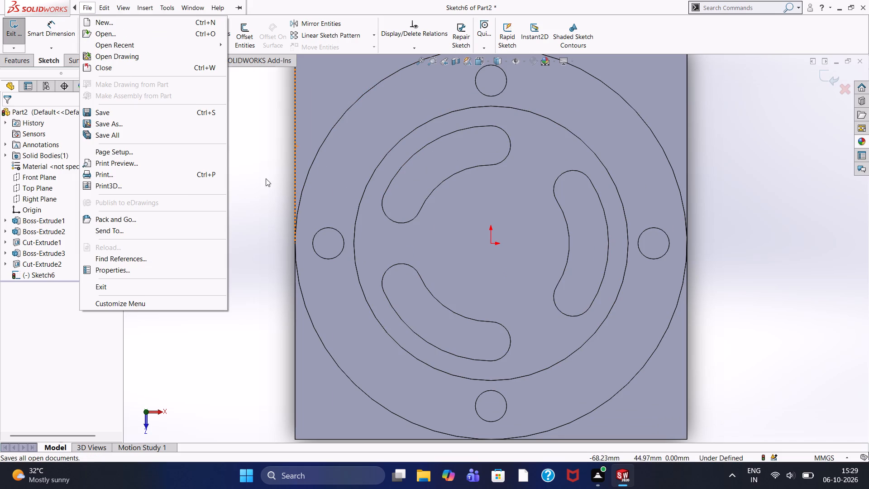
{"action": "key", "text": "Escape"}
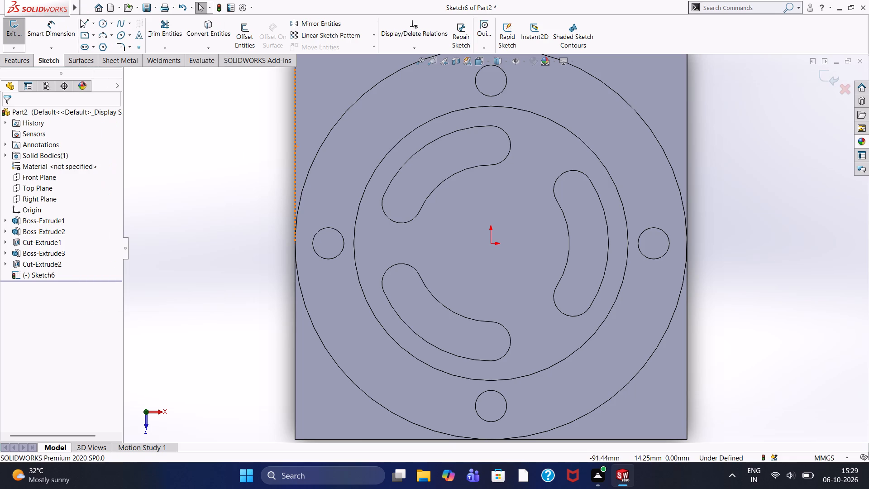
{"action": "left_click", "coordinate": [102, 24]}
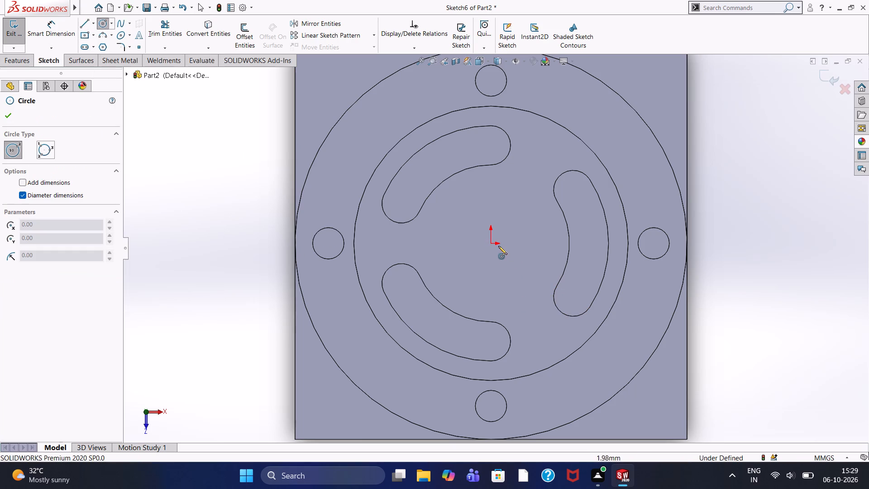
{"action": "left_click", "coordinate": [490, 242]}
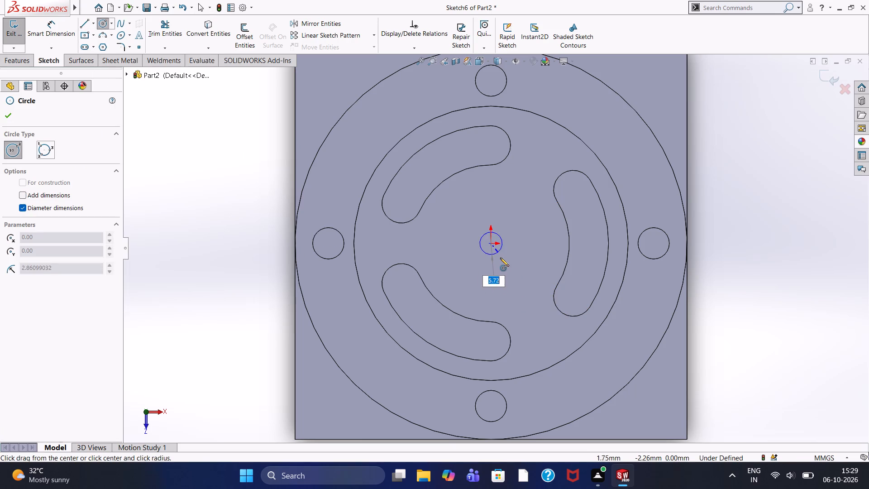
{"action": "type", "text": "30"}
{"action": "key", "text": "Return"}
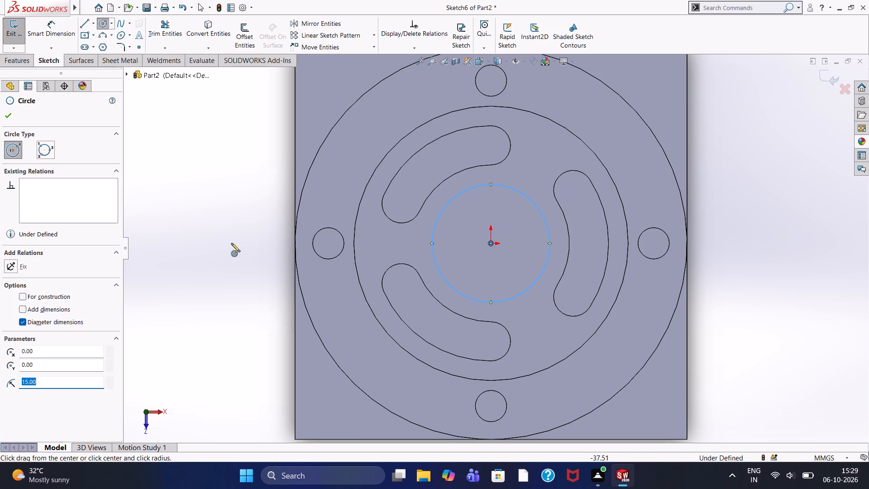
{"action": "left_click", "coordinate": [4, 116]}
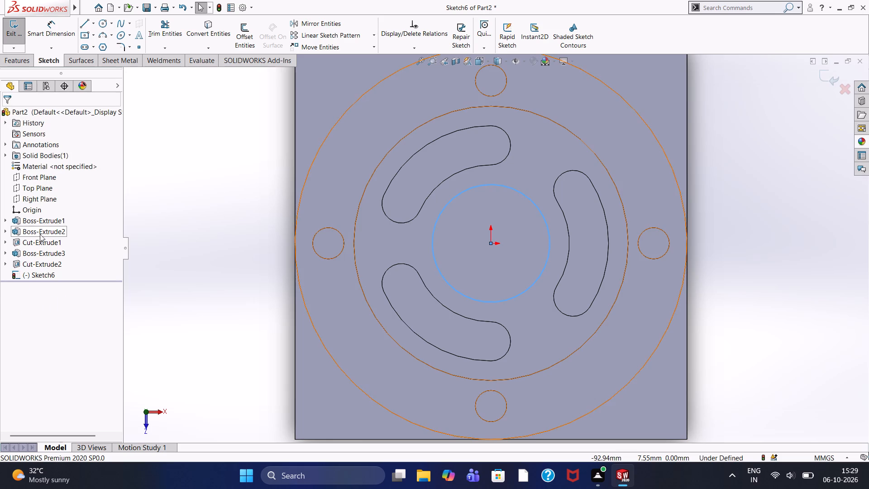
Cut-extrude the central 30 mm circle into the part with a blind depth of 10 mm.
{"action": "left_click", "coordinate": [18, 60]}
{"action": "left_click", "coordinate": [151, 32]}
{"action": "middle_click_drag", "start_coordinate": [209, 209], "coordinate": [219, 146]}
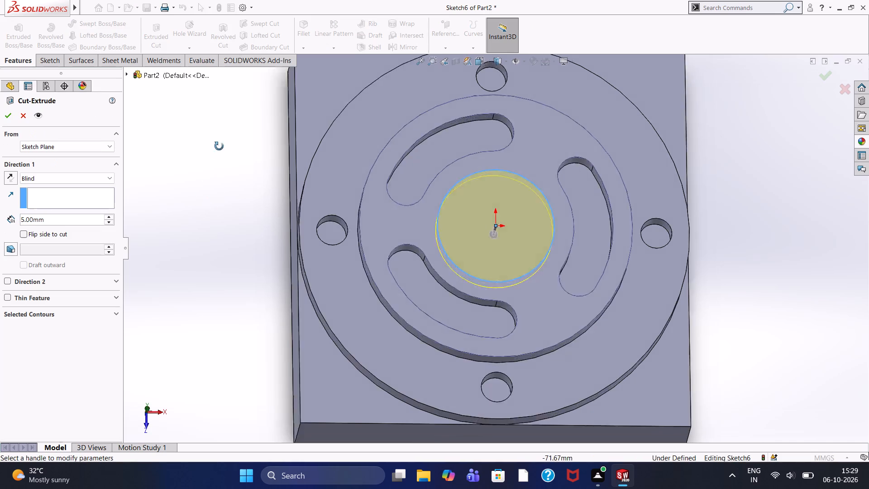
{"action": "middle_click_drag", "start_coordinate": [219, 146], "coordinate": [229, 89]}
{"action": "left_click_drag", "start_coordinate": [85, 216], "coordinate": [0, 225]}
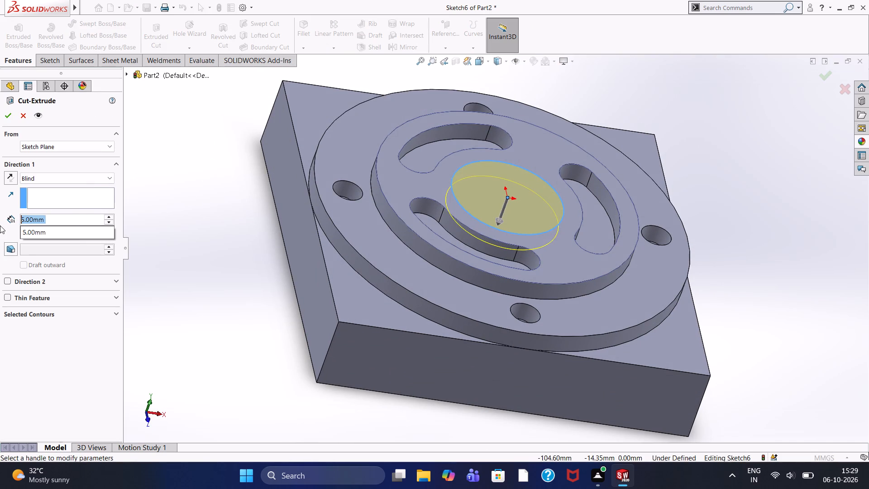
{"action": "type", "text": "10"}
{"action": "key", "text": "Return"}
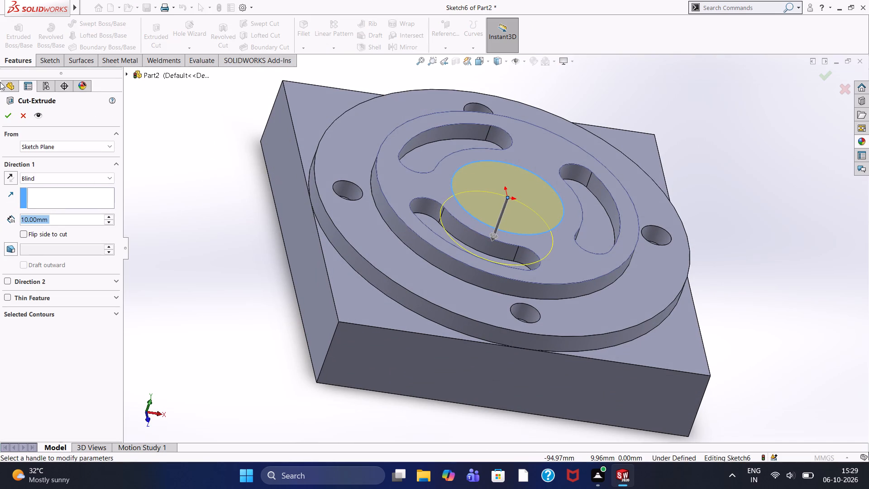
{"action": "left_click", "coordinate": [13, 114]}
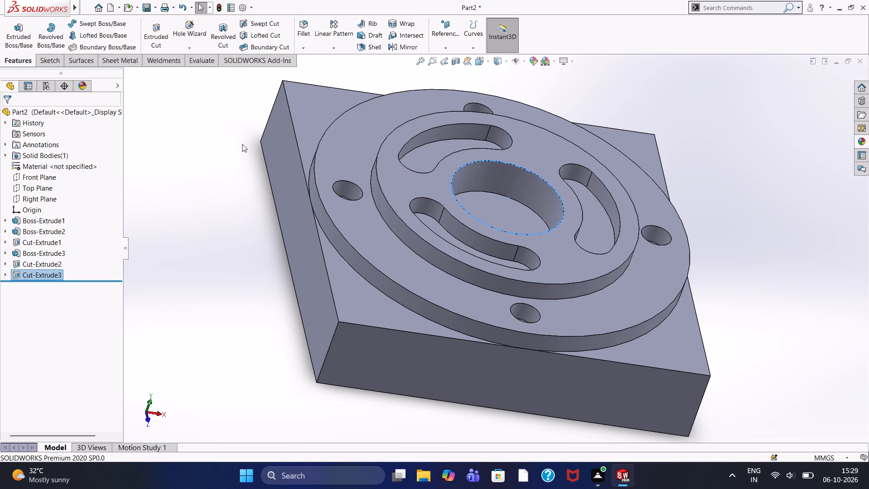
{"action": "left_click", "coordinate": [242, 144]}
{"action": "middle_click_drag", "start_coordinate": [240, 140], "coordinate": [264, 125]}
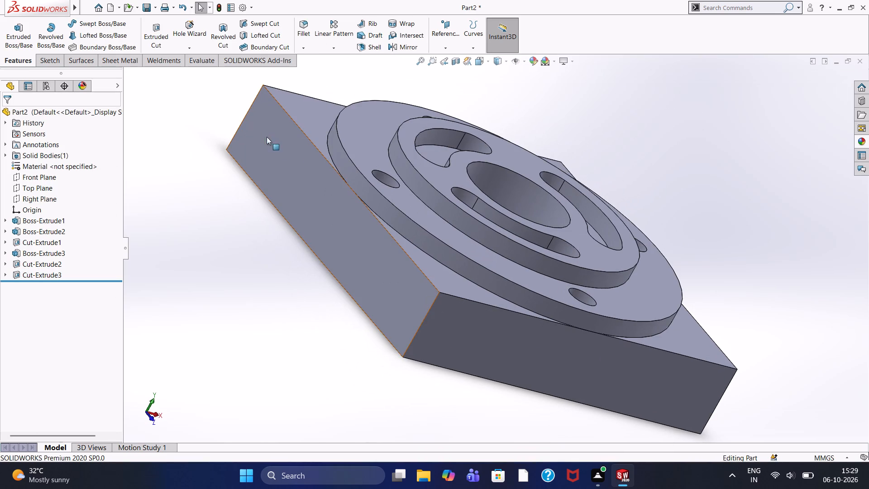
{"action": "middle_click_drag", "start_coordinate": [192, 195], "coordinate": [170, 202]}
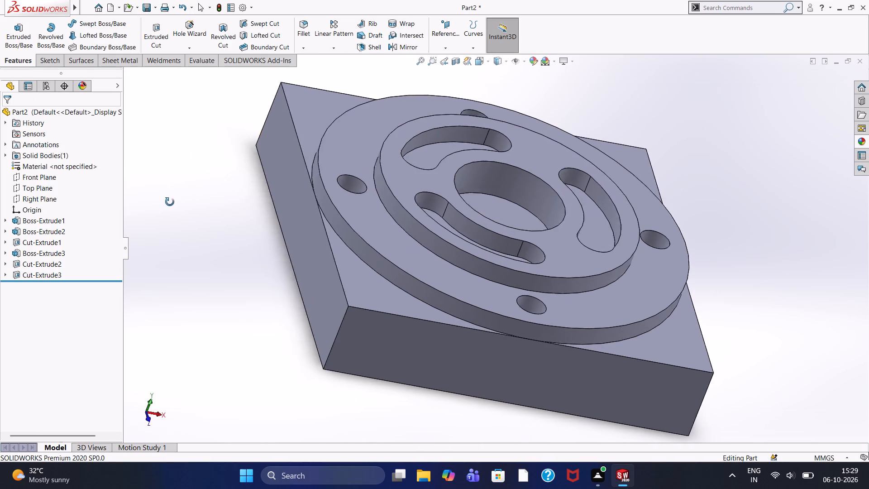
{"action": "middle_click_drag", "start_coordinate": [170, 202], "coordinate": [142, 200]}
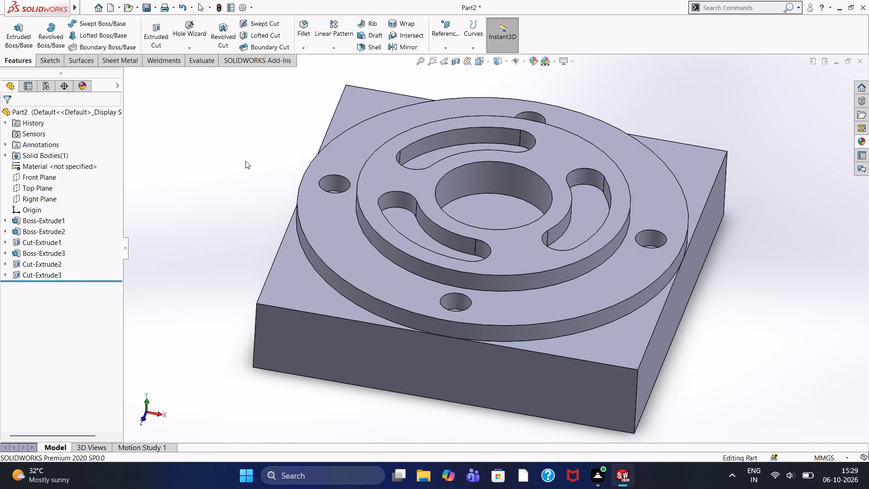
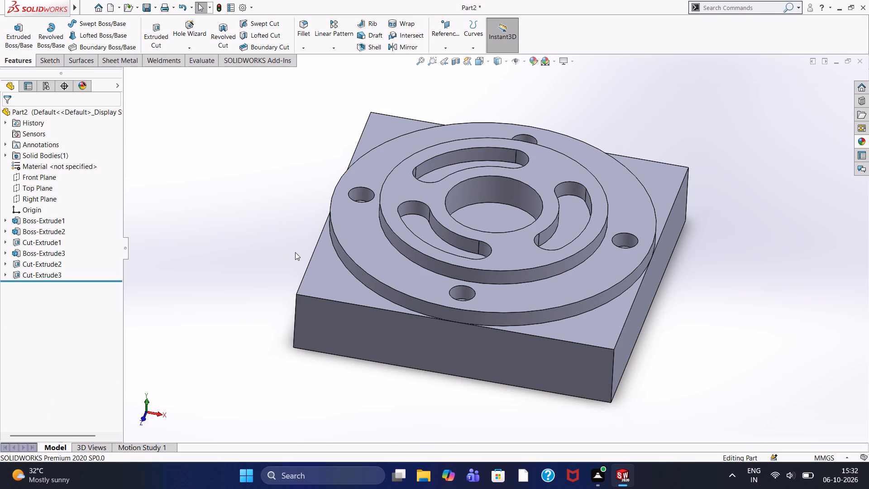
Inspect the finished part from below and above, including the holes, curved slots and central recess, ending in an isometric view.
{"action": "middle_click_drag", "start_coordinate": [295, 252], "coordinate": [330, 90]}
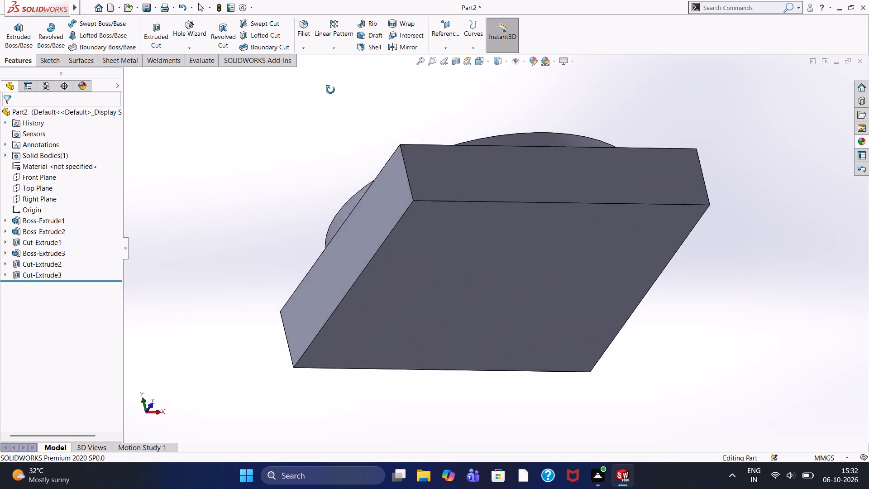
{"action": "middle_click_drag", "start_coordinate": [330, 90], "coordinate": [363, 297]}
{"action": "middle_click", "coordinate": [363, 297]}
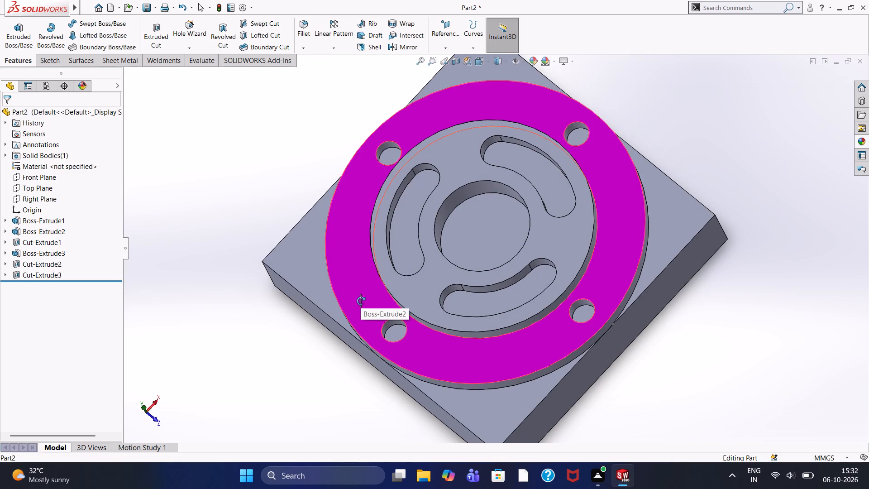
{"action": "scroll", "coordinate": [361, 310], "scroll_direction": "up", "scroll_amount": 1}
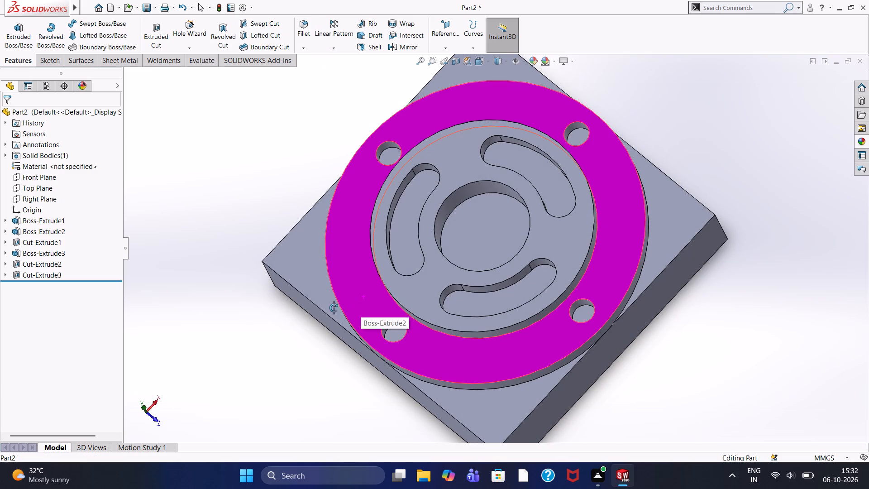
{"action": "left_click", "coordinate": [242, 185]}
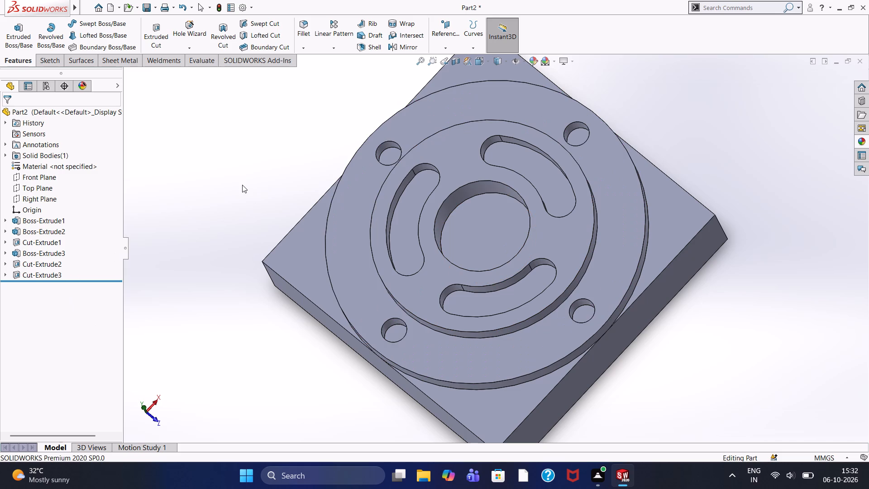
{"action": "scroll", "coordinate": [277, 231], "scroll_direction": "up", "scroll_amount": 3}
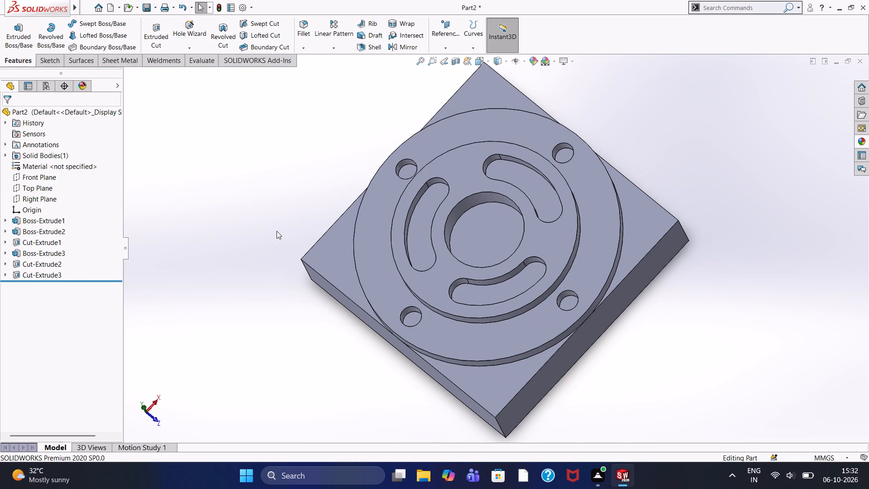
{"action": "scroll", "coordinate": [277, 231], "scroll_direction": "up", "scroll_amount": 1}
{"action": "scroll", "coordinate": [277, 231], "scroll_direction": "down", "scroll_amount": 2}
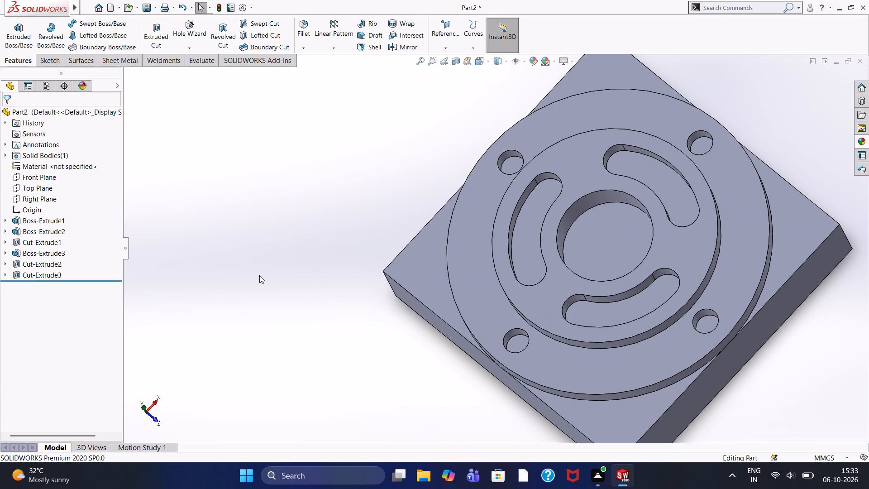
{"action": "scroll", "coordinate": [312, 208], "scroll_direction": "up", "scroll_amount": 1}
{"action": "scroll", "coordinate": [563, 237], "scroll_direction": "down", "scroll_amount": 2}
{"action": "scroll", "coordinate": [665, 278], "scroll_direction": "up", "scroll_amount": 2}
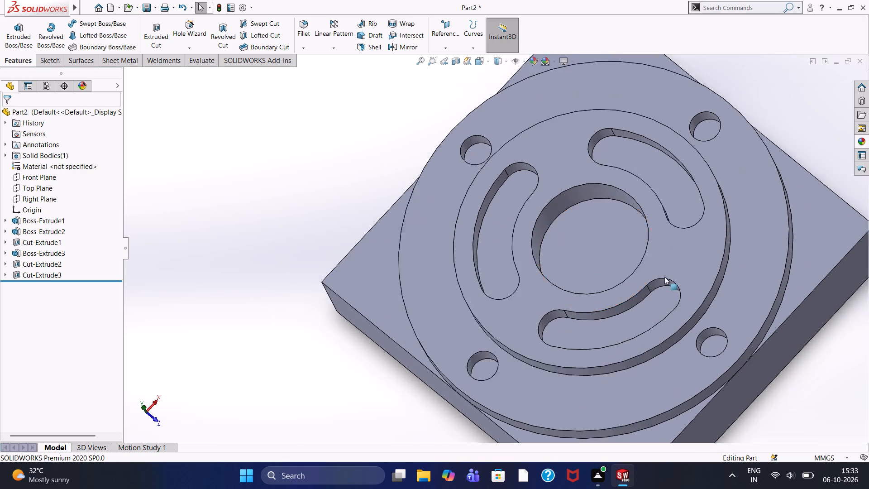
{"action": "scroll", "coordinate": [664, 277], "scroll_direction": "up", "scroll_amount": 3}
{"action": "middle_click_drag", "start_coordinate": [592, 334], "coordinate": [613, 331]}
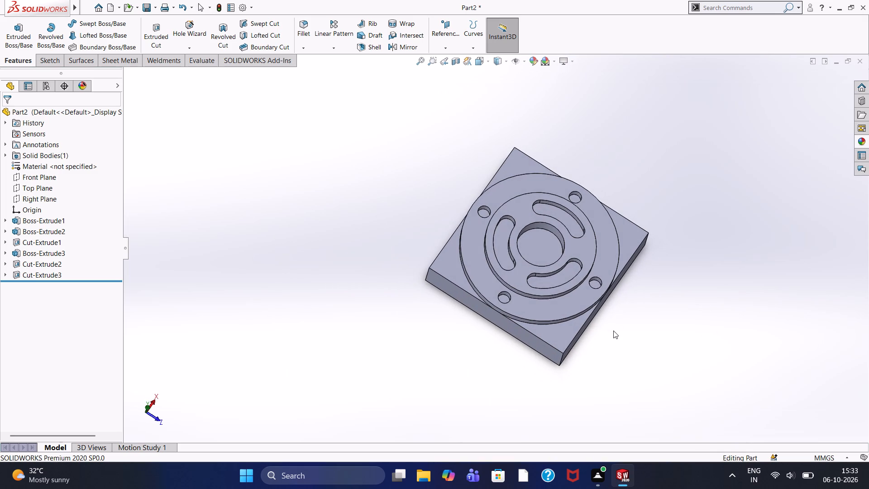
{"action": "key", "text": "ctrl+7"}
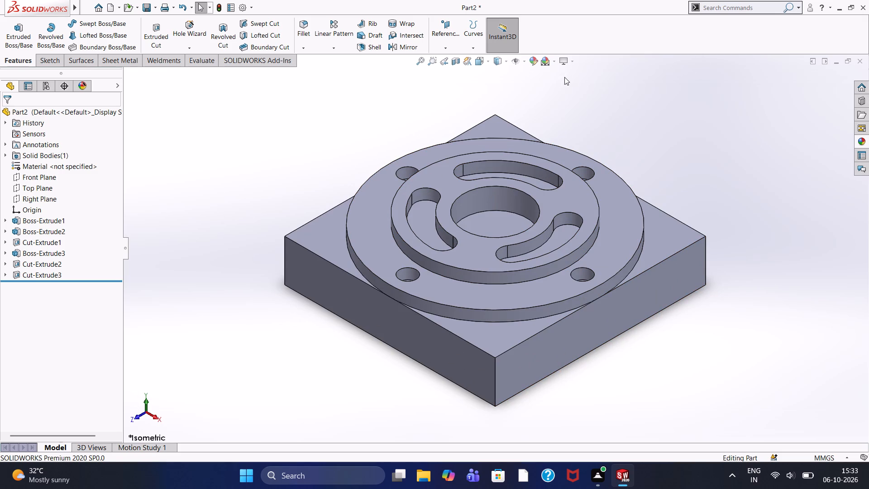
Open the appearance settings for the whole part and browse the Painted, Rubber and Plastic appearances.
{"action": "left_click", "coordinate": [537, 62]}
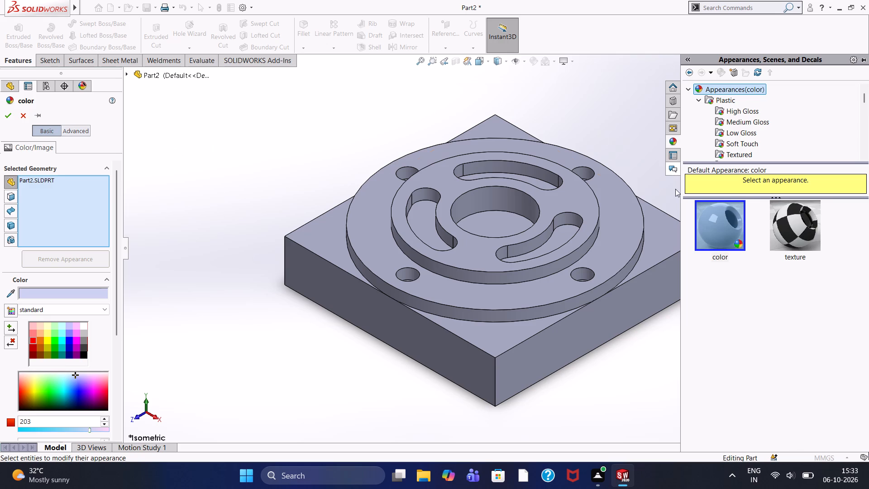
{"action": "scroll", "coordinate": [717, 122], "scroll_direction": "down", "scroll_amount": 2}
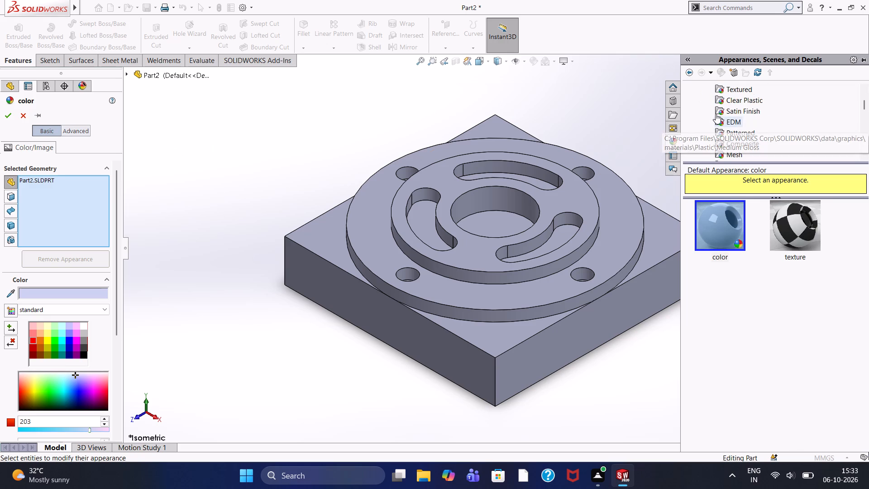
{"action": "scroll", "coordinate": [716, 113], "scroll_direction": "up", "scroll_amount": 2}
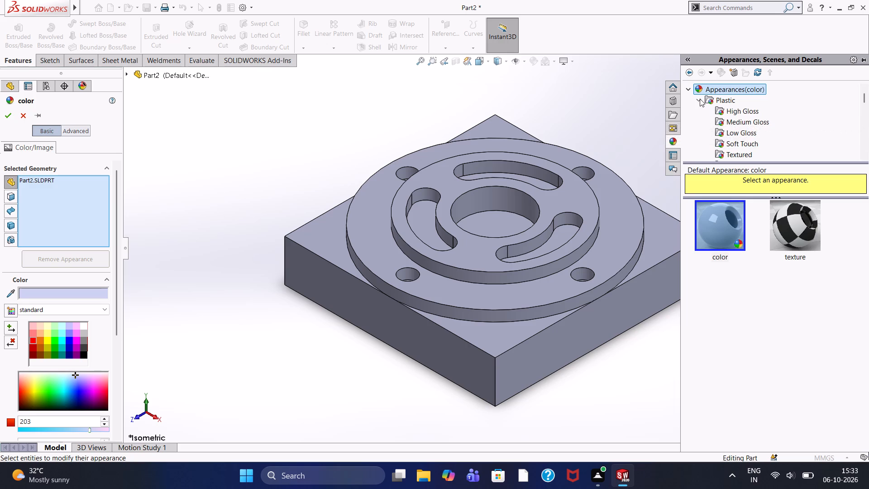
{"action": "left_click", "coordinate": [700, 99]}
{"action": "left_click", "coordinate": [698, 109]}
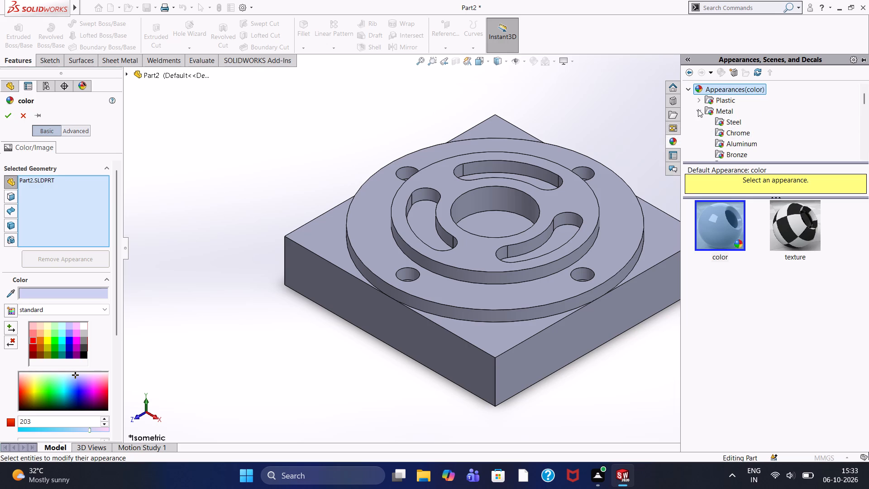
{"action": "left_click", "coordinate": [727, 132]}
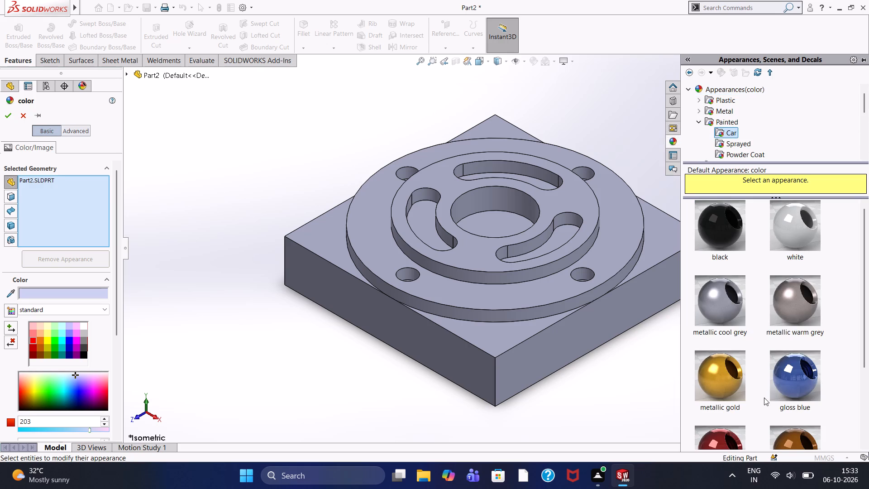
{"action": "scroll", "coordinate": [765, 397], "scroll_direction": "down", "scroll_amount": 4}
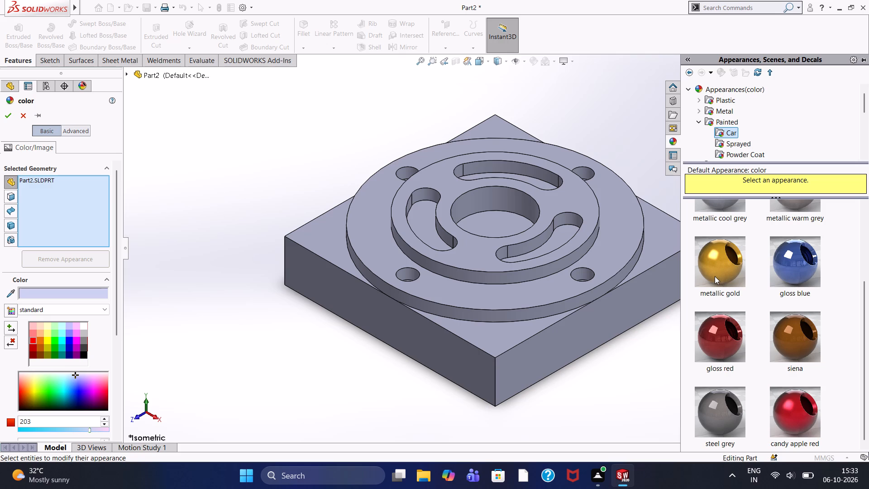
{"action": "scroll", "coordinate": [730, 285], "scroll_direction": "down", "scroll_amount": 1}
{"action": "left_click", "coordinate": [722, 145]}
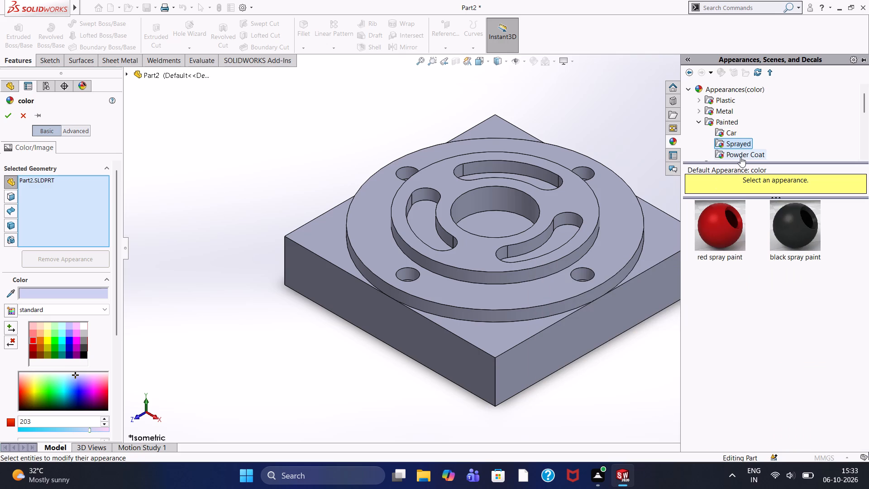
{"action": "left_click", "coordinate": [740, 157]}
{"action": "scroll", "coordinate": [741, 161], "scroll_direction": "down", "scroll_amount": 1}
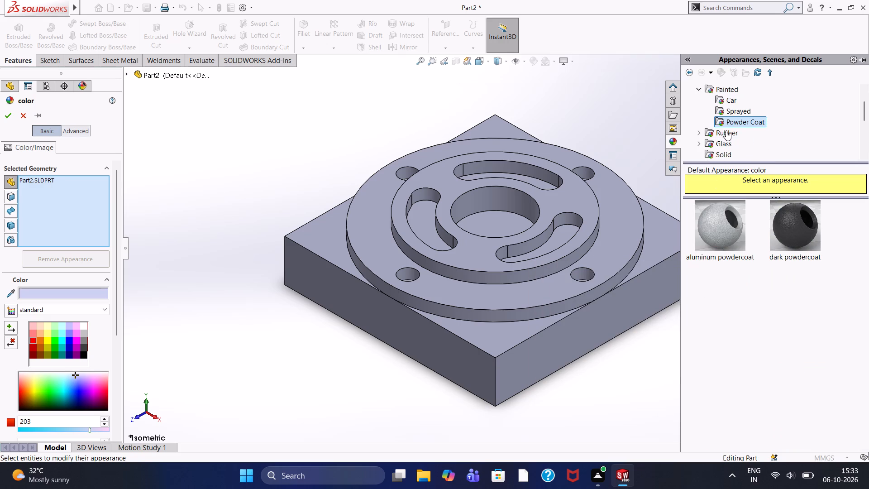
{"action": "left_click", "coordinate": [726, 130]}
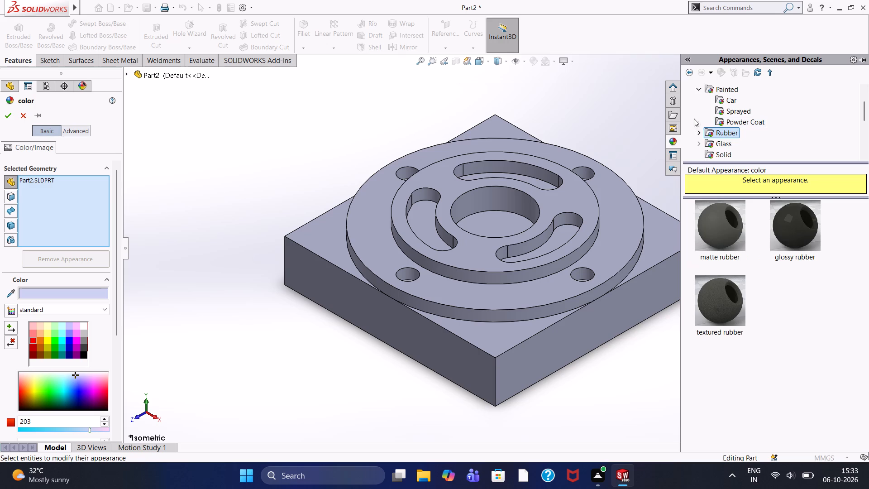
{"action": "left_click", "coordinate": [699, 90]}
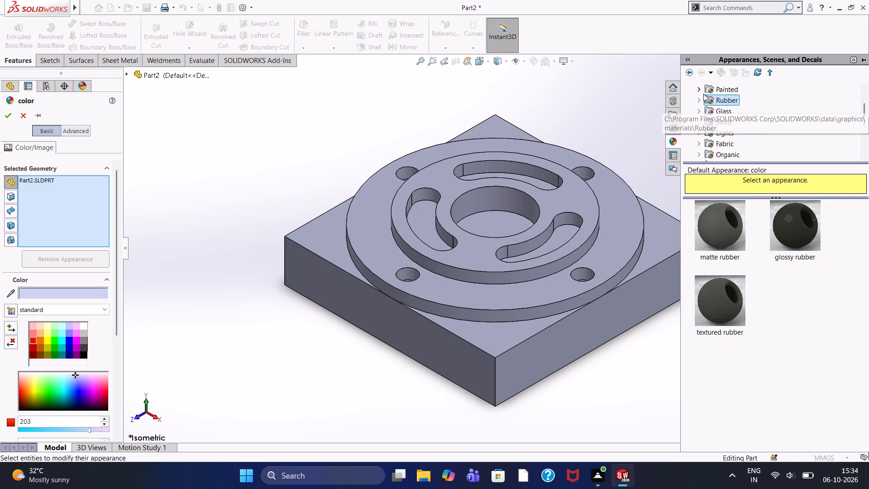
{"action": "scroll", "coordinate": [703, 94], "scroll_direction": "up", "scroll_amount": 1}
{"action": "left_click", "coordinate": [705, 102]}
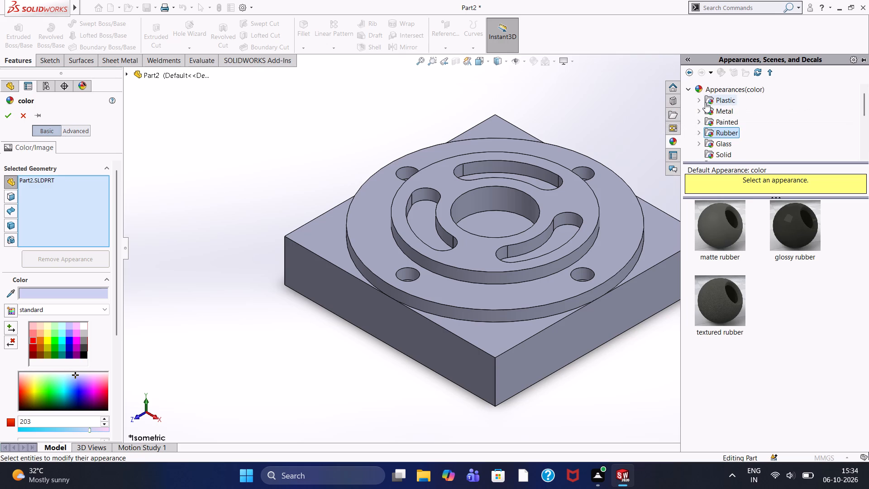
{"action": "scroll", "coordinate": [789, 311], "scroll_direction": "down", "scroll_amount": 9}
{"action": "scroll", "coordinate": [773, 303], "scroll_direction": "up", "scroll_amount": 3}
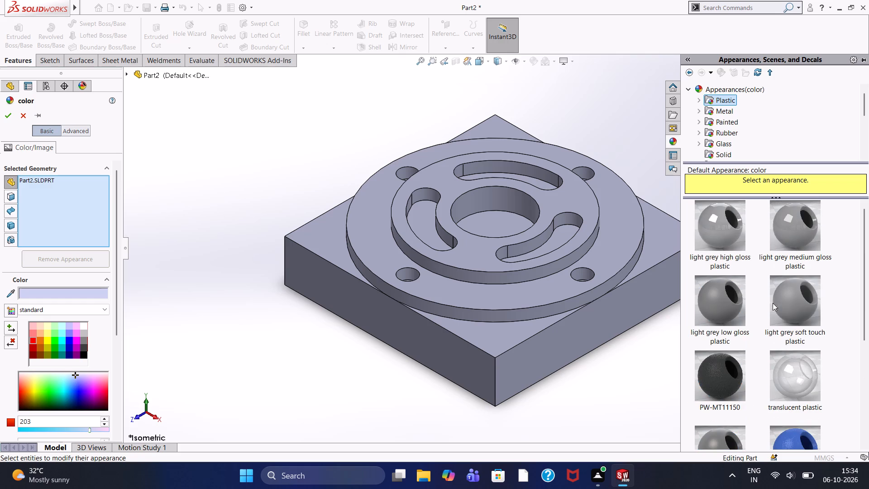
{"action": "scroll", "coordinate": [773, 303], "scroll_direction": "up", "scroll_amount": 2}
Browse the Metal appearances, looking through the finishes from Steel, Aluminum, Bronze, Brass and Copper to Nickel, Iron, Magnesium and Galvanized.
{"action": "left_click", "coordinate": [710, 113]}
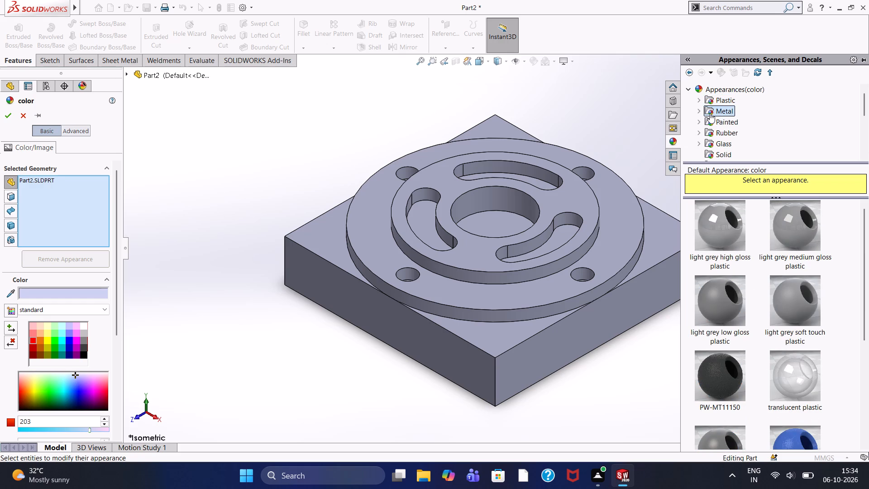
{"action": "scroll", "coordinate": [753, 404], "scroll_direction": "down", "scroll_amount": 1}
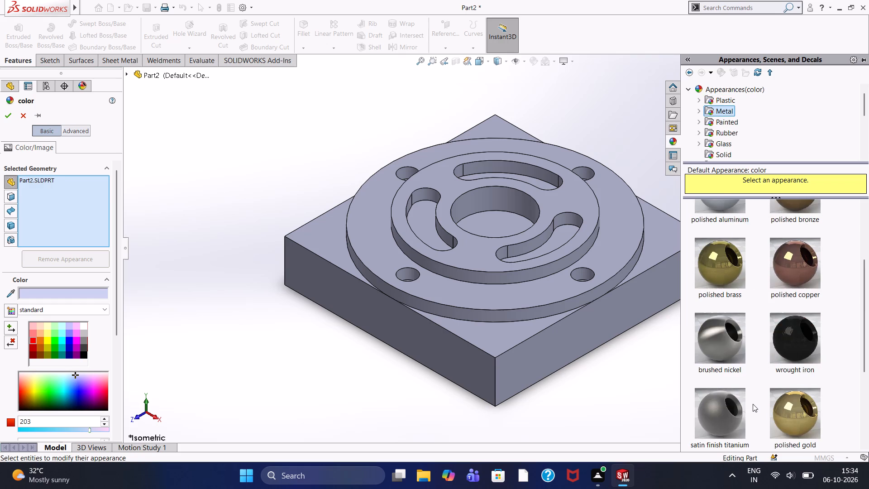
{"action": "scroll", "coordinate": [754, 399], "scroll_direction": "down", "scroll_amount": 4}
{"action": "scroll", "coordinate": [754, 385], "scroll_direction": "up", "scroll_amount": 7}
{"action": "scroll", "coordinate": [754, 384], "scroll_direction": "down", "scroll_amount": 6}
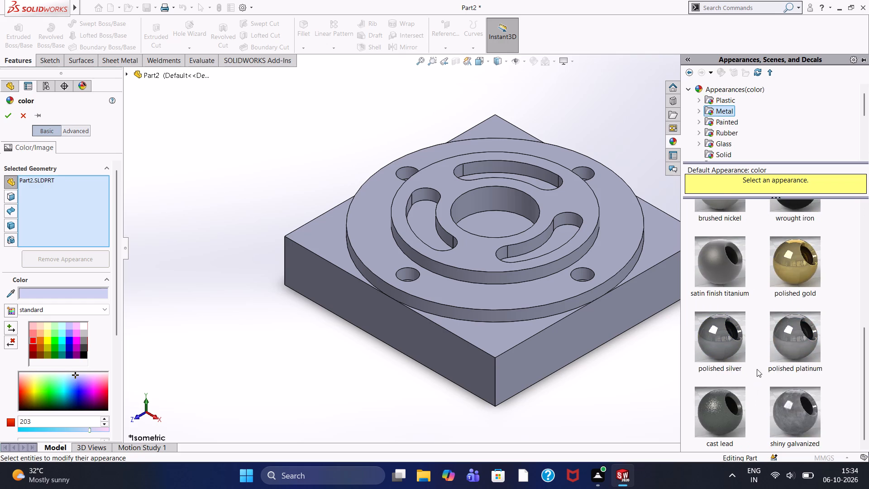
{"action": "scroll", "coordinate": [757, 369], "scroll_direction": "up", "scroll_amount": 7}
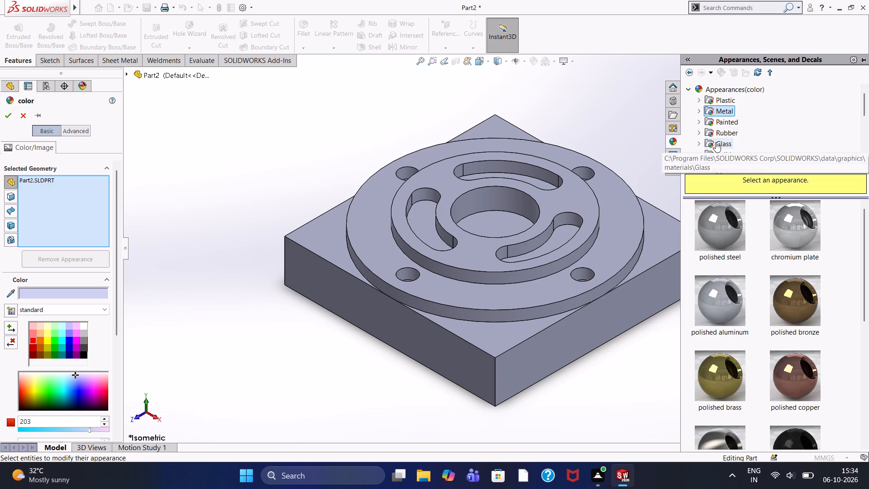
{"action": "left_click", "coordinate": [700, 111]}
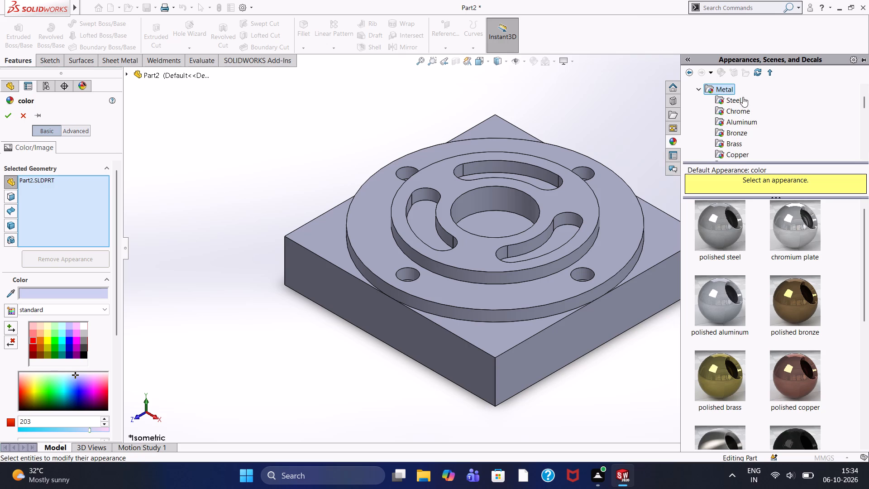
{"action": "left_click", "coordinate": [743, 97]}
{"action": "left_click", "coordinate": [734, 105]}
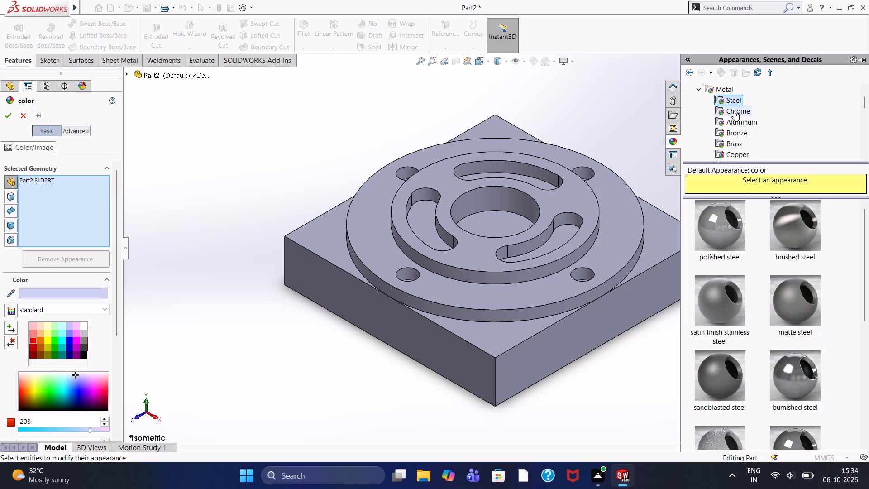
{"action": "left_click", "coordinate": [734, 111]}
{"action": "left_click", "coordinate": [738, 122]}
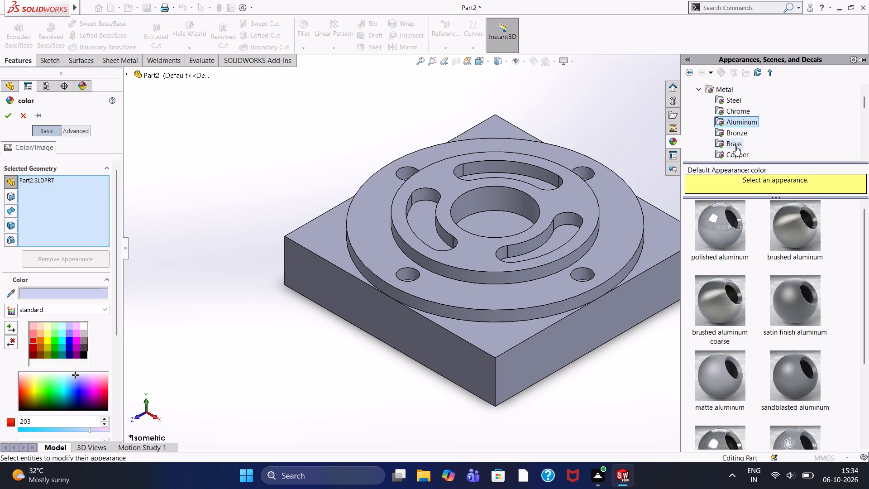
{"action": "left_click", "coordinate": [732, 134]}
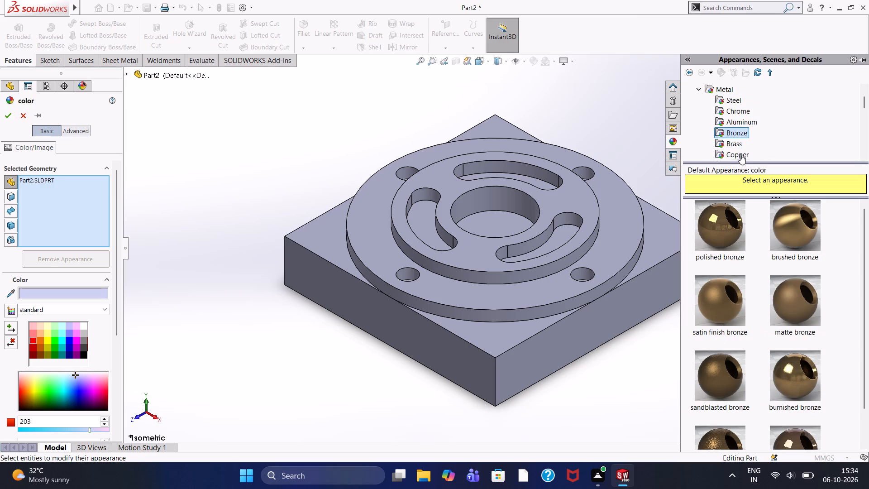
{"action": "left_click", "coordinate": [736, 149]}
{"action": "scroll", "coordinate": [752, 274], "scroll_direction": "down", "scroll_amount": 7}
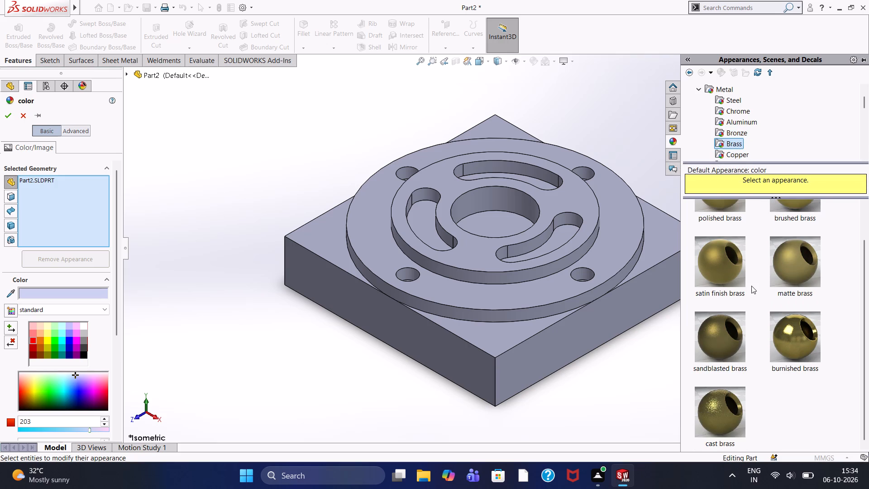
{"action": "scroll", "coordinate": [751, 286], "scroll_direction": "up", "scroll_amount": 5}
{"action": "left_click", "coordinate": [729, 154]}
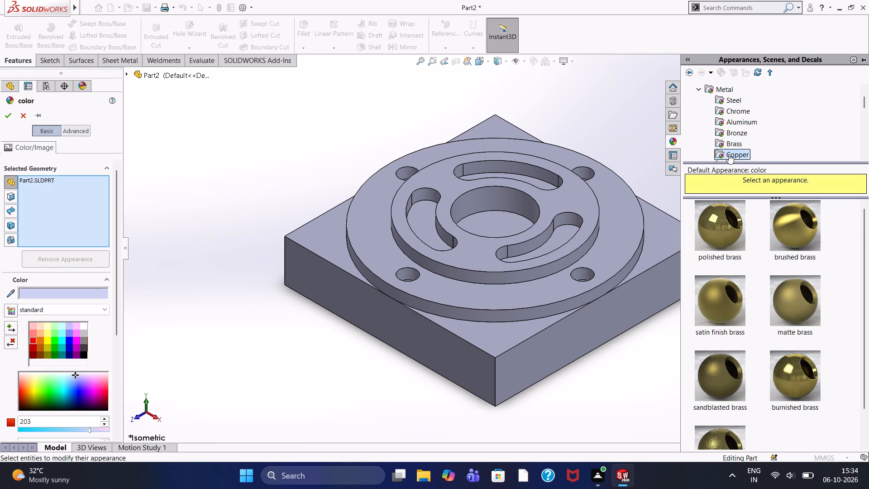
{"action": "scroll", "coordinate": [759, 282], "scroll_direction": "down", "scroll_amount": 8}
{"action": "scroll", "coordinate": [725, 145], "scroll_direction": "down", "scroll_amount": 2}
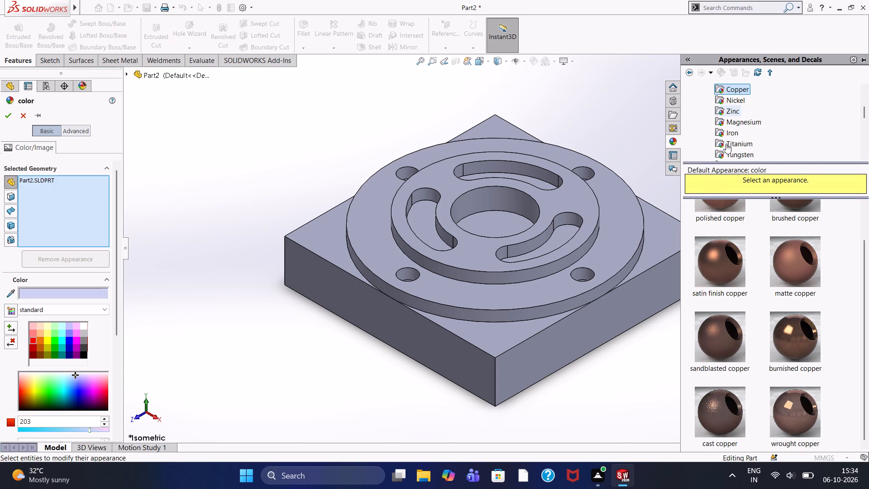
{"action": "left_click", "coordinate": [737, 98]}
{"action": "left_click", "coordinate": [736, 113]}
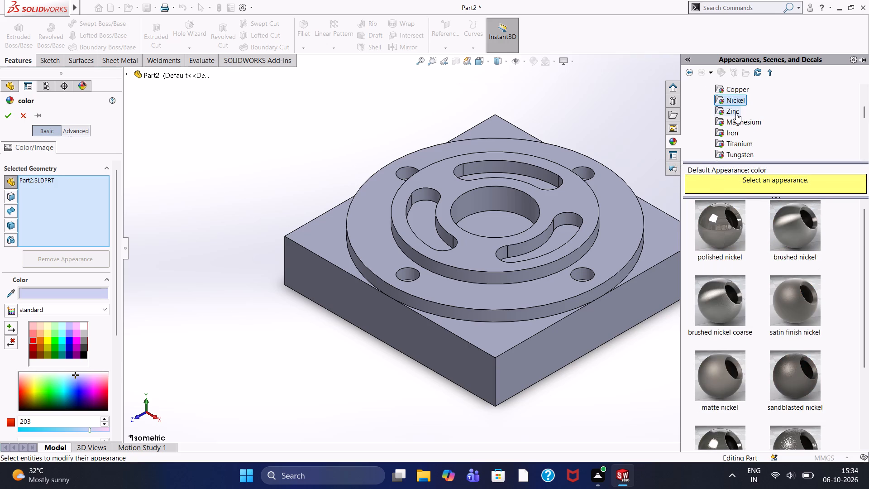
{"action": "left_click", "coordinate": [734, 130]}
{"action": "left_click", "coordinate": [737, 122]}
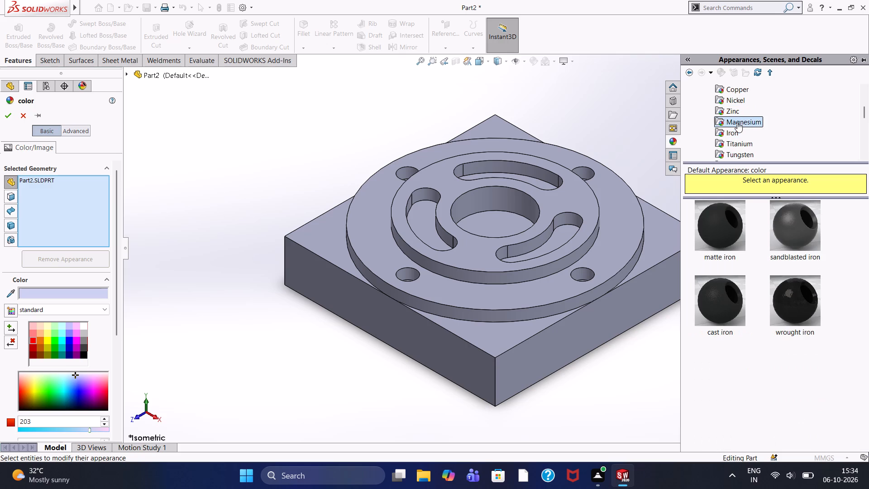
{"action": "scroll", "coordinate": [737, 125], "scroll_direction": "down", "scroll_amount": 3}
{"action": "left_click", "coordinate": [729, 114]}
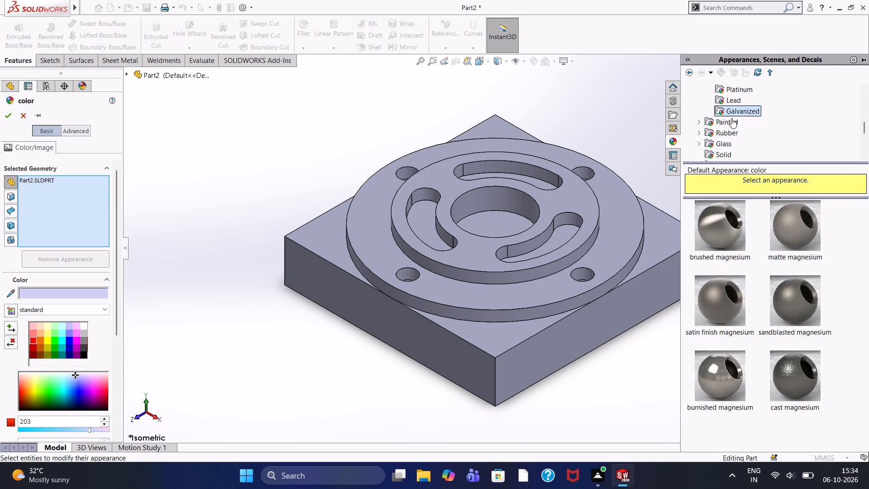
Colour the whole part dark yellow from the standard swatches, with a red value of 192, and accept the appearance.
{"action": "left_click", "coordinate": [49, 353]}
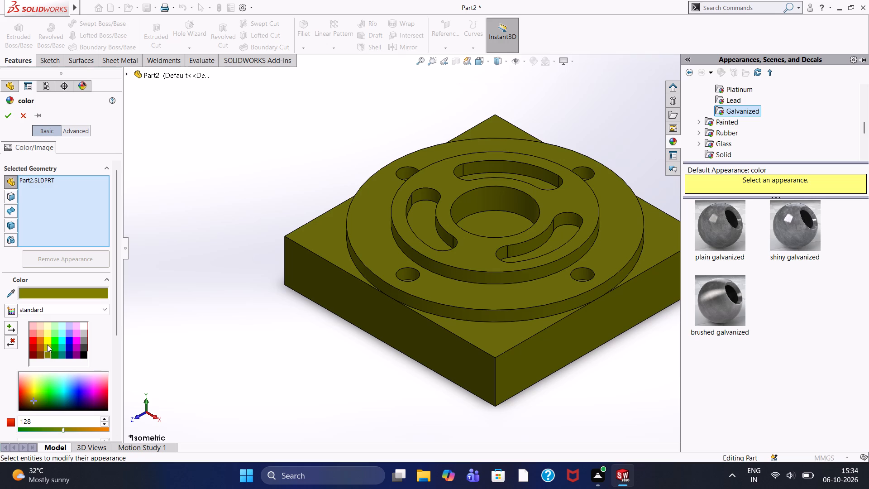
{"action": "left_click", "coordinate": [47, 345]}
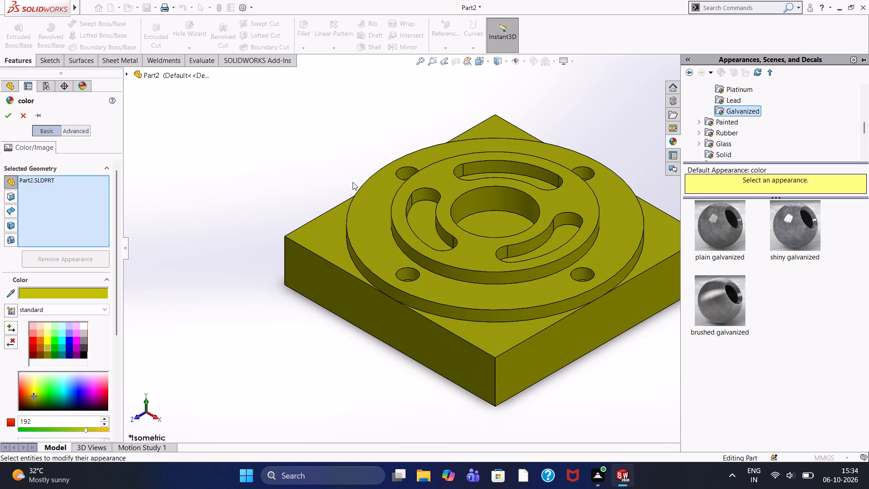
{"action": "left_click", "coordinate": [404, 132]}
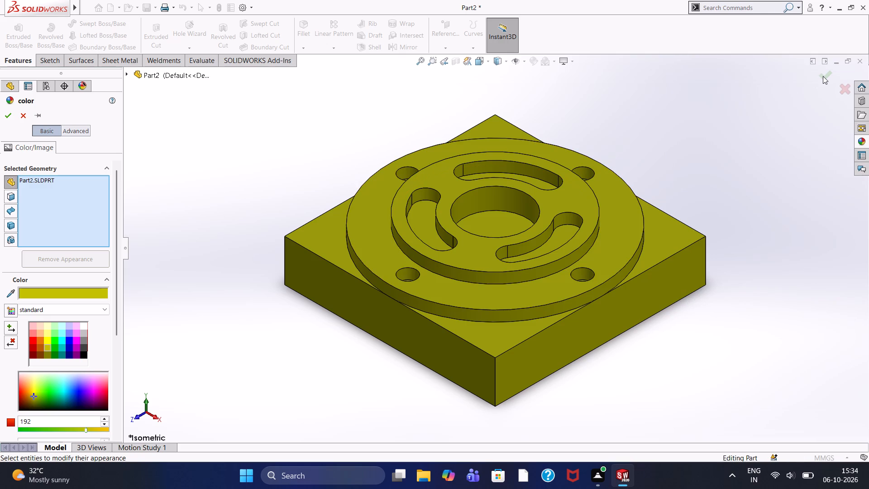
{"action": "left_click", "coordinate": [757, 140]}
{"action": "left_click", "coordinate": [821, 76]}
Inspect the recoloured part from afar and close up, including the holes, curved slots and central recess.
{"action": "scroll", "coordinate": [694, 136], "scroll_direction": "up", "scroll_amount": 1}
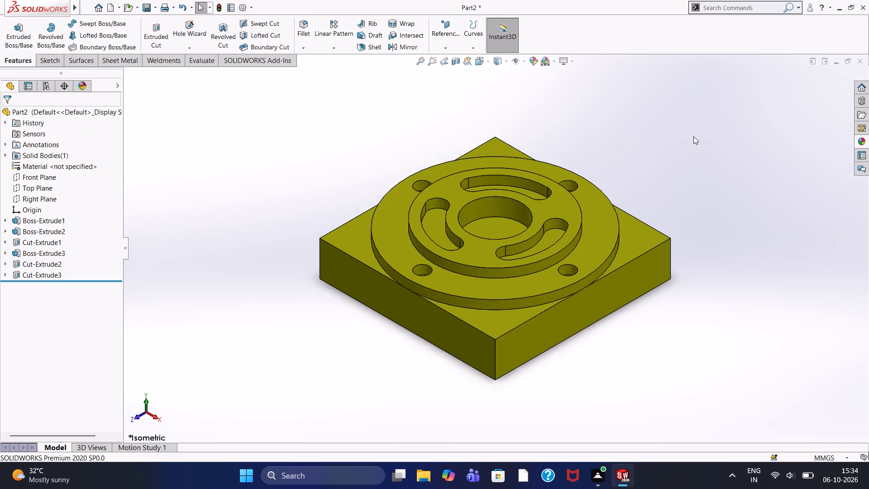
{"action": "scroll", "coordinate": [693, 136], "scroll_direction": "up", "scroll_amount": 2}
{"action": "scroll", "coordinate": [698, 211], "scroll_direction": "up", "scroll_amount": 1}
{"action": "scroll", "coordinate": [587, 215], "scroll_direction": "down", "scroll_amount": 1}
{"action": "scroll", "coordinate": [645, 217], "scroll_direction": "up", "scroll_amount": 1}
{"action": "scroll", "coordinate": [645, 219], "scroll_direction": "down", "scroll_amount": 1}
{"action": "scroll", "coordinate": [645, 224], "scroll_direction": "up", "scroll_amount": 2}
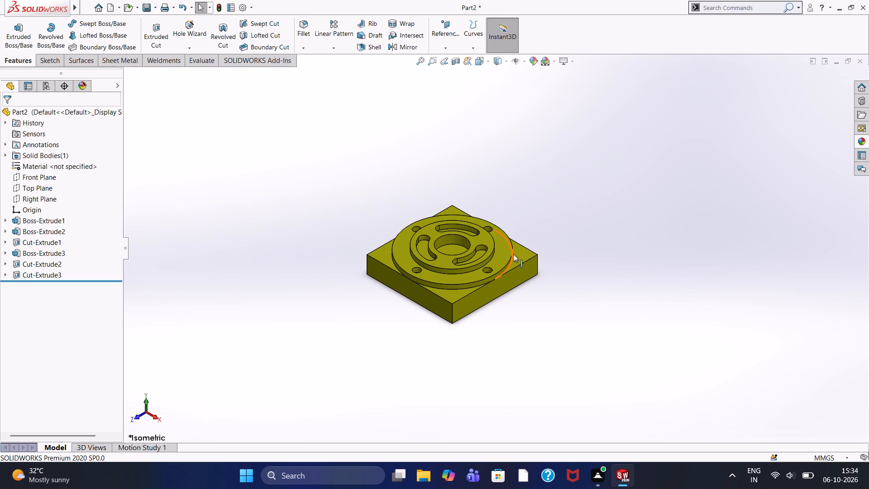
{"action": "scroll", "coordinate": [513, 254], "scroll_direction": "up", "scroll_amount": 2}
{"action": "scroll", "coordinate": [507, 275], "scroll_direction": "down", "scroll_amount": 4}
{"action": "scroll", "coordinate": [437, 225], "scroll_direction": "down", "scroll_amount": 3}
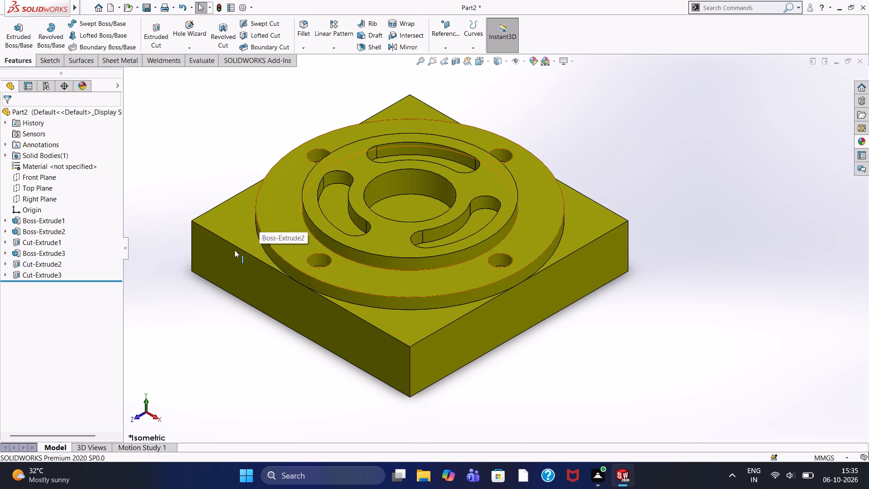
{"action": "scroll", "coordinate": [247, 260], "scroll_direction": "up", "scroll_amount": 1}
{"action": "scroll", "coordinate": [247, 260], "scroll_direction": "down", "scroll_amount": 2}
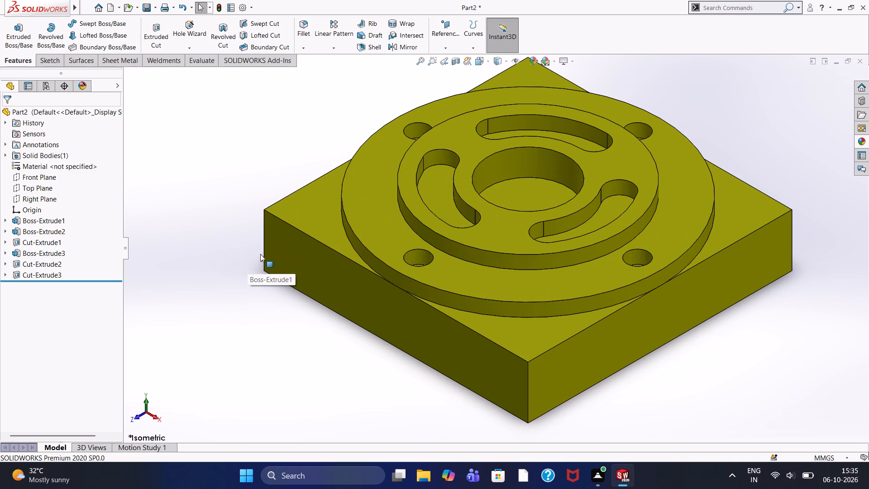
{"action": "scroll", "coordinate": [330, 194], "scroll_direction": "up", "scroll_amount": 1}
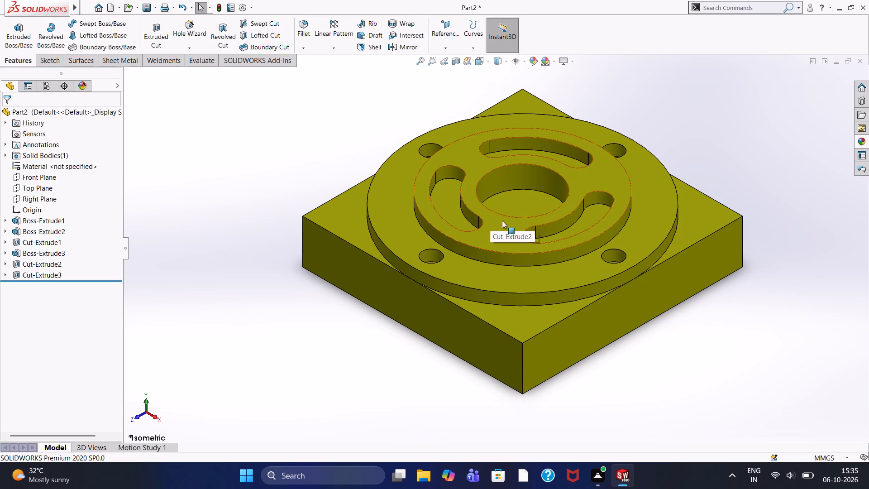
{"action": "scroll", "coordinate": [549, 205], "scroll_direction": "down", "scroll_amount": 3}
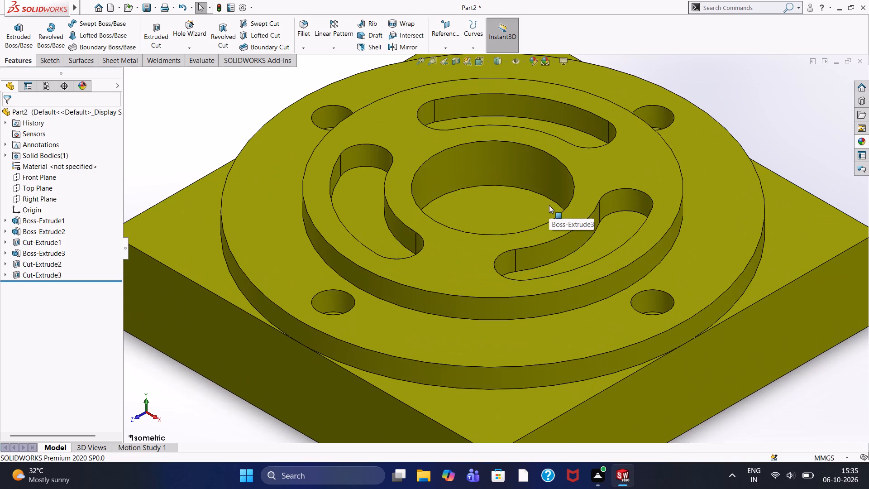
{"action": "scroll", "coordinate": [549, 205], "scroll_direction": "down", "scroll_amount": 1}
{"action": "scroll", "coordinate": [549, 205], "scroll_direction": "up", "scroll_amount": 1}
{"action": "scroll", "coordinate": [549, 205], "scroll_direction": "down", "scroll_amount": 1}
{"action": "scroll", "coordinate": [549, 205], "scroll_direction": "up", "scroll_amount": 4}
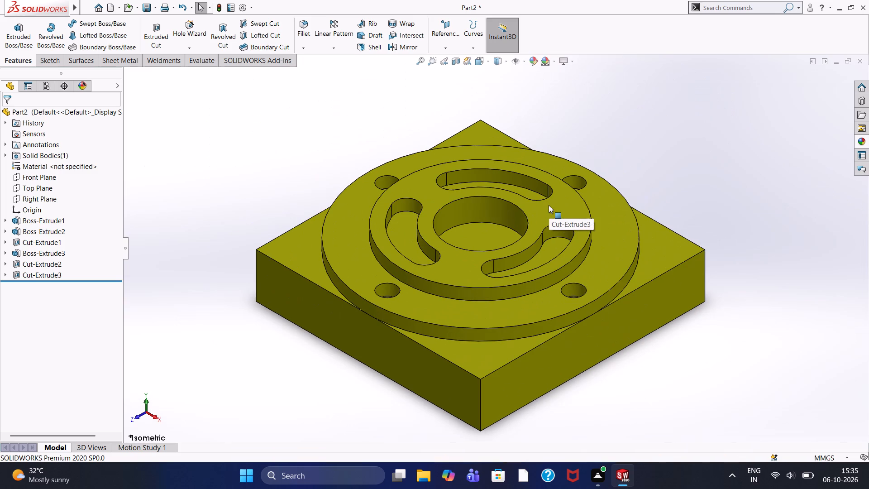
{"action": "scroll", "coordinate": [513, 276], "scroll_direction": "down", "scroll_amount": 2}
{"action": "scroll", "coordinate": [496, 252], "scroll_direction": "up", "scroll_amount": 1}
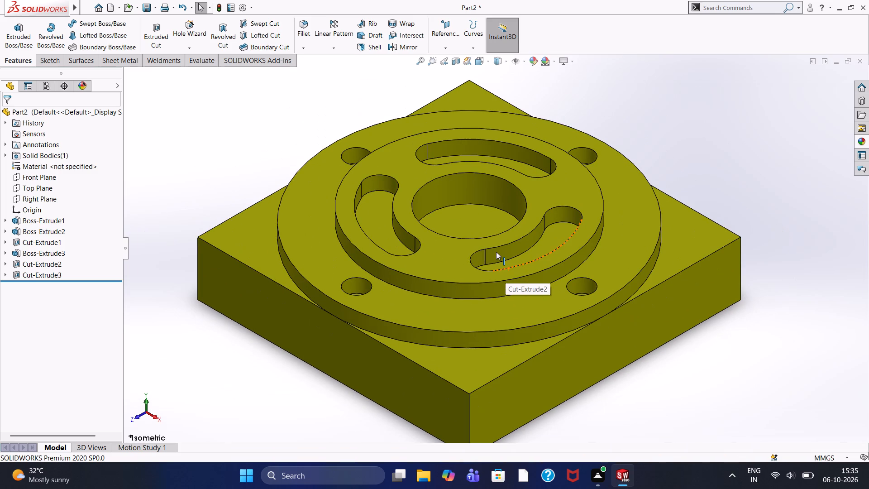
{"action": "scroll", "coordinate": [496, 252], "scroll_direction": "up", "scroll_amount": 1}
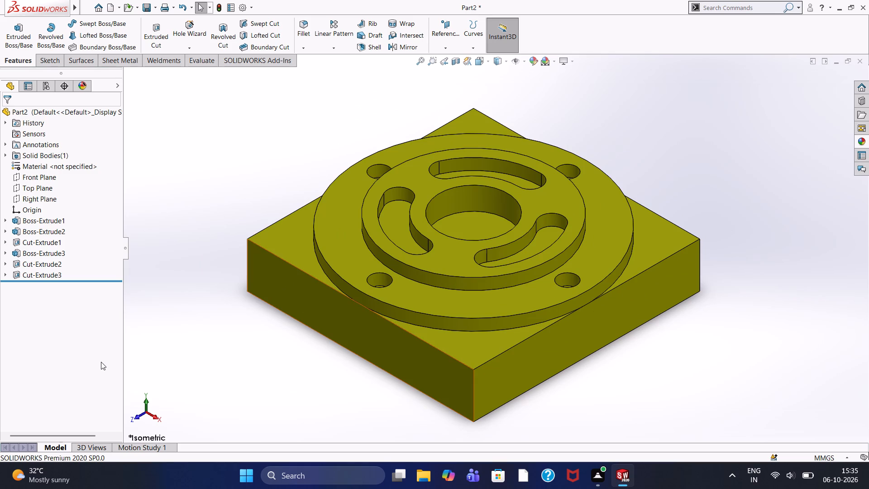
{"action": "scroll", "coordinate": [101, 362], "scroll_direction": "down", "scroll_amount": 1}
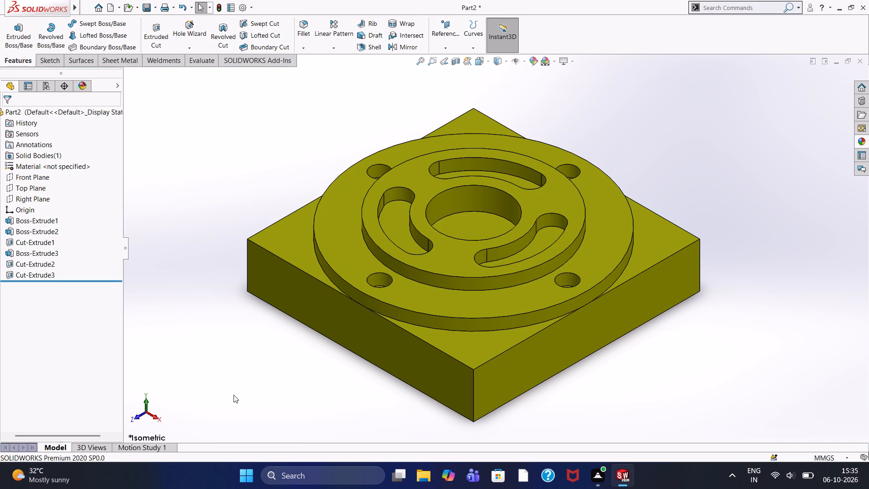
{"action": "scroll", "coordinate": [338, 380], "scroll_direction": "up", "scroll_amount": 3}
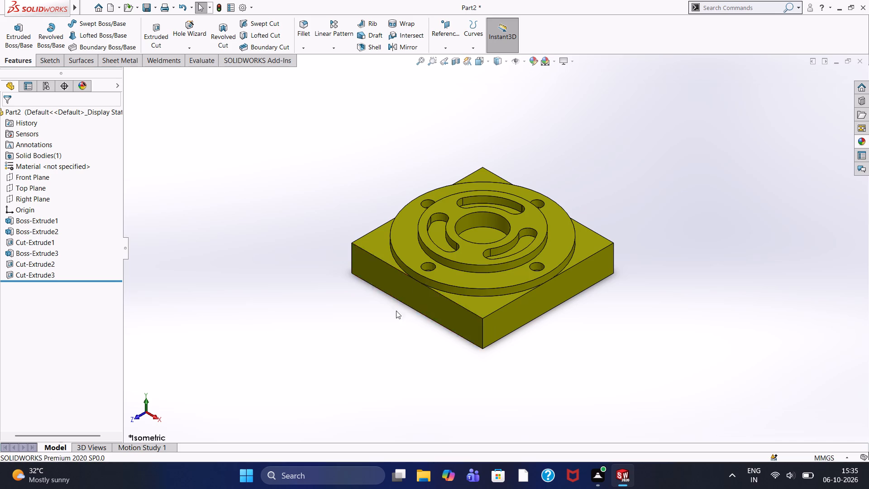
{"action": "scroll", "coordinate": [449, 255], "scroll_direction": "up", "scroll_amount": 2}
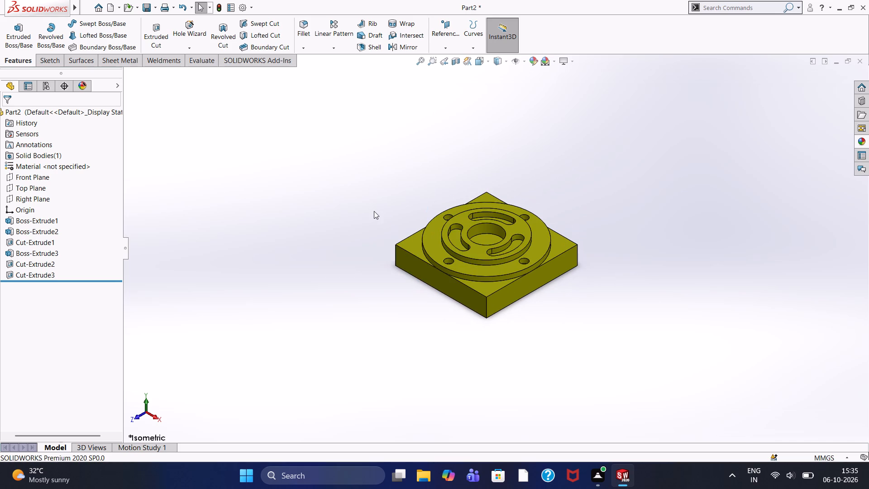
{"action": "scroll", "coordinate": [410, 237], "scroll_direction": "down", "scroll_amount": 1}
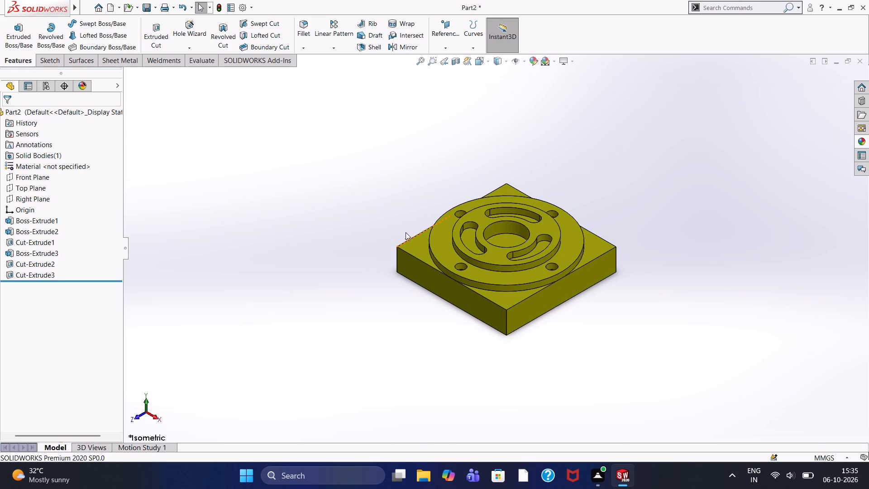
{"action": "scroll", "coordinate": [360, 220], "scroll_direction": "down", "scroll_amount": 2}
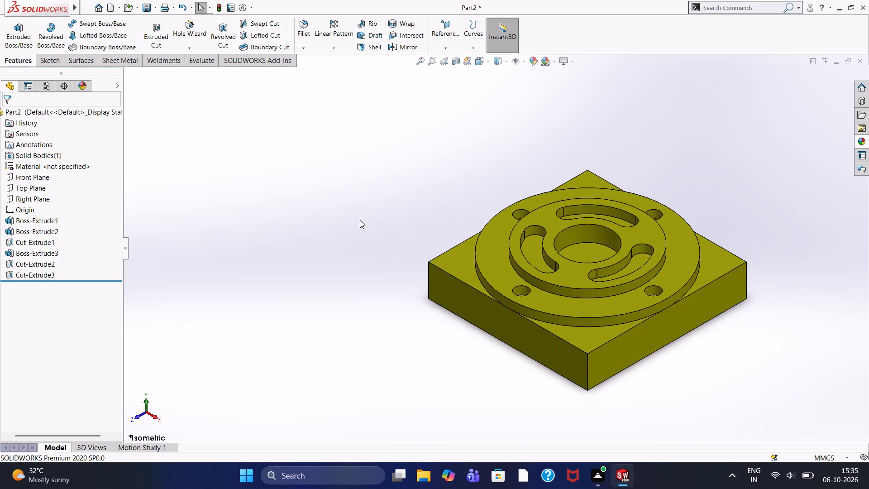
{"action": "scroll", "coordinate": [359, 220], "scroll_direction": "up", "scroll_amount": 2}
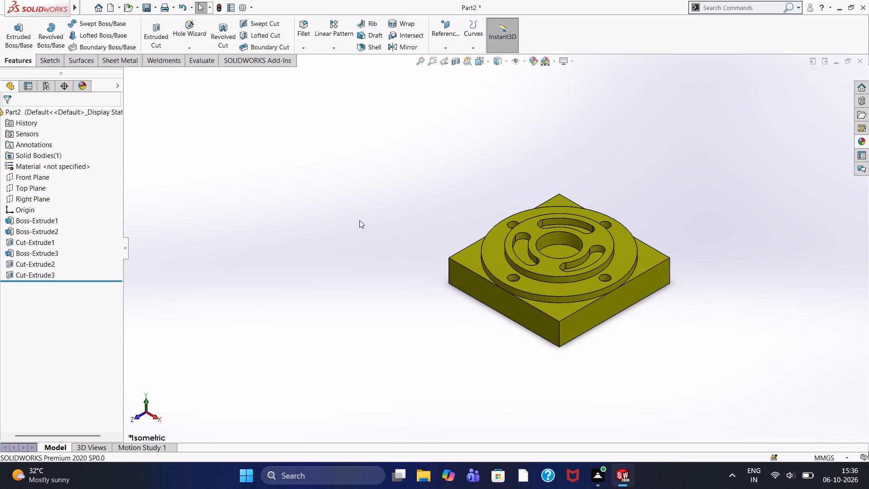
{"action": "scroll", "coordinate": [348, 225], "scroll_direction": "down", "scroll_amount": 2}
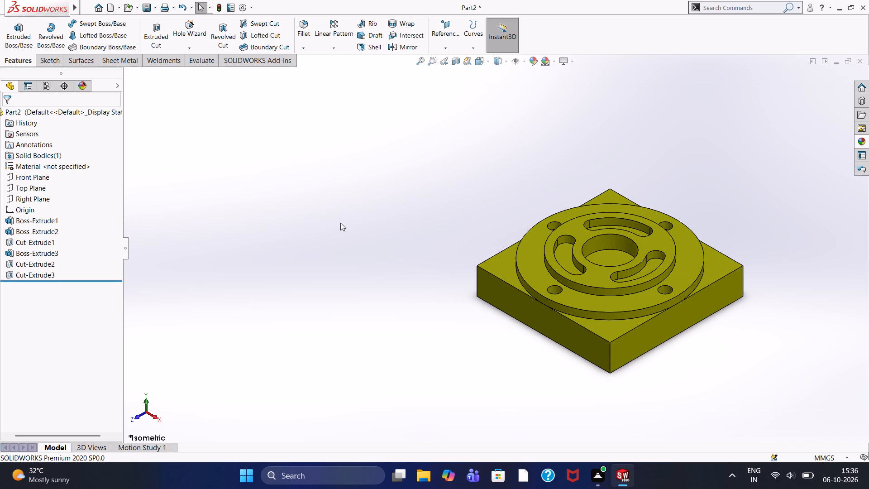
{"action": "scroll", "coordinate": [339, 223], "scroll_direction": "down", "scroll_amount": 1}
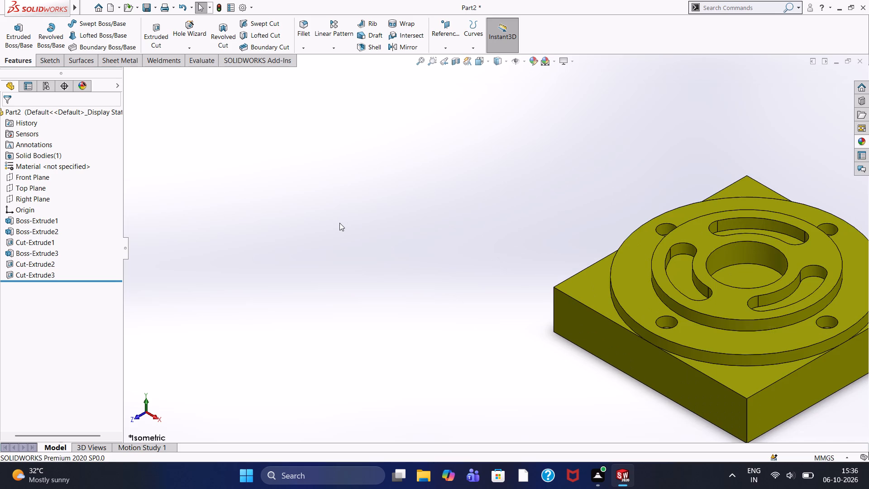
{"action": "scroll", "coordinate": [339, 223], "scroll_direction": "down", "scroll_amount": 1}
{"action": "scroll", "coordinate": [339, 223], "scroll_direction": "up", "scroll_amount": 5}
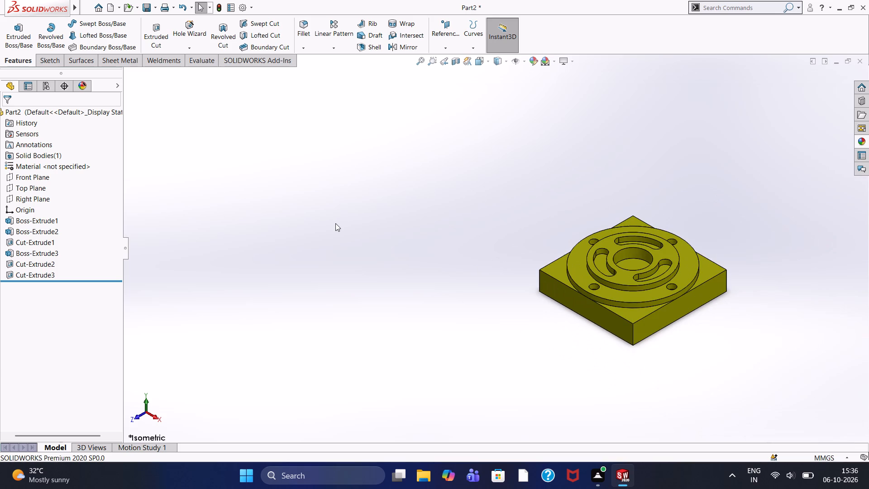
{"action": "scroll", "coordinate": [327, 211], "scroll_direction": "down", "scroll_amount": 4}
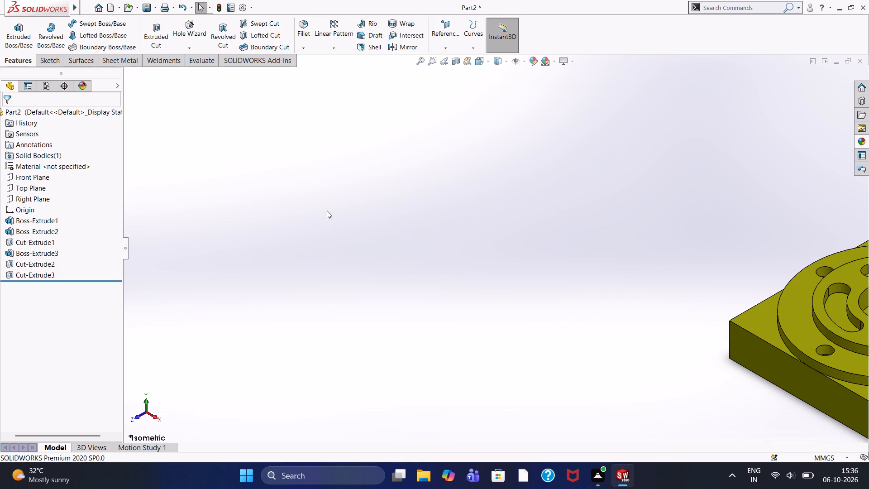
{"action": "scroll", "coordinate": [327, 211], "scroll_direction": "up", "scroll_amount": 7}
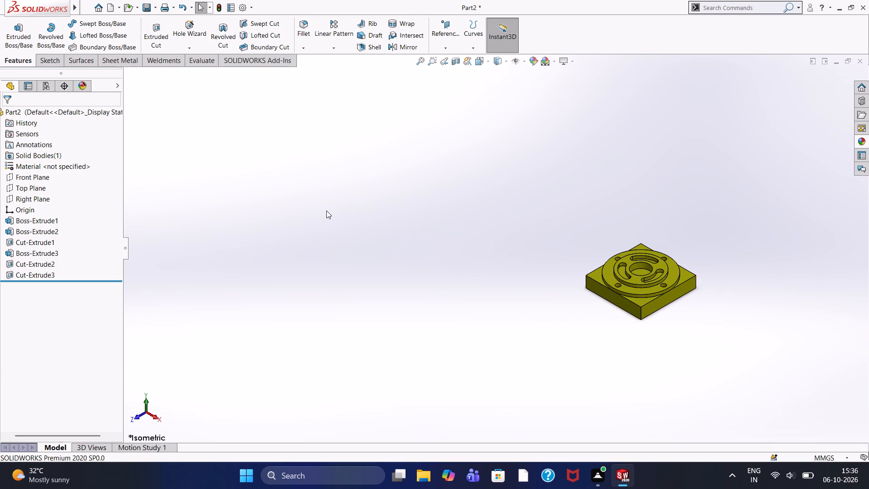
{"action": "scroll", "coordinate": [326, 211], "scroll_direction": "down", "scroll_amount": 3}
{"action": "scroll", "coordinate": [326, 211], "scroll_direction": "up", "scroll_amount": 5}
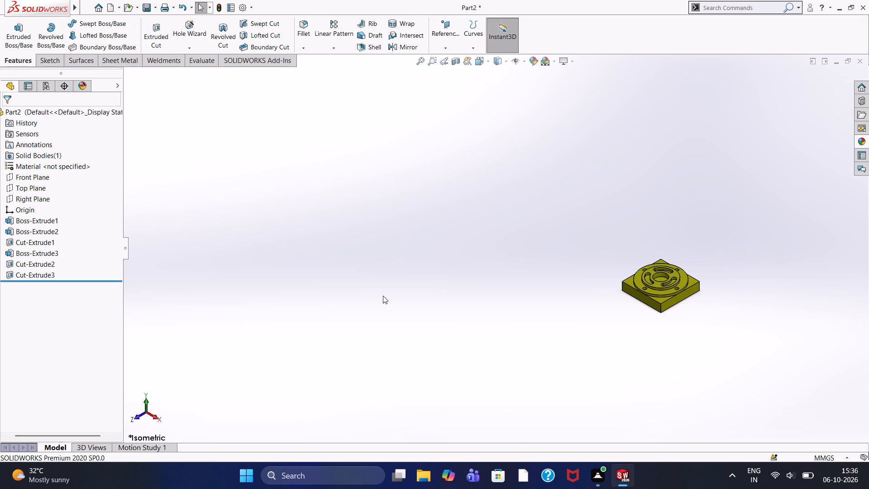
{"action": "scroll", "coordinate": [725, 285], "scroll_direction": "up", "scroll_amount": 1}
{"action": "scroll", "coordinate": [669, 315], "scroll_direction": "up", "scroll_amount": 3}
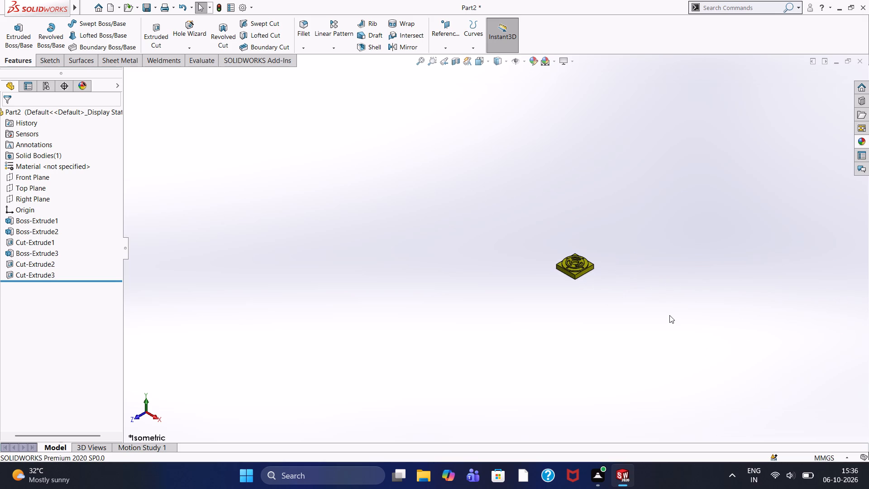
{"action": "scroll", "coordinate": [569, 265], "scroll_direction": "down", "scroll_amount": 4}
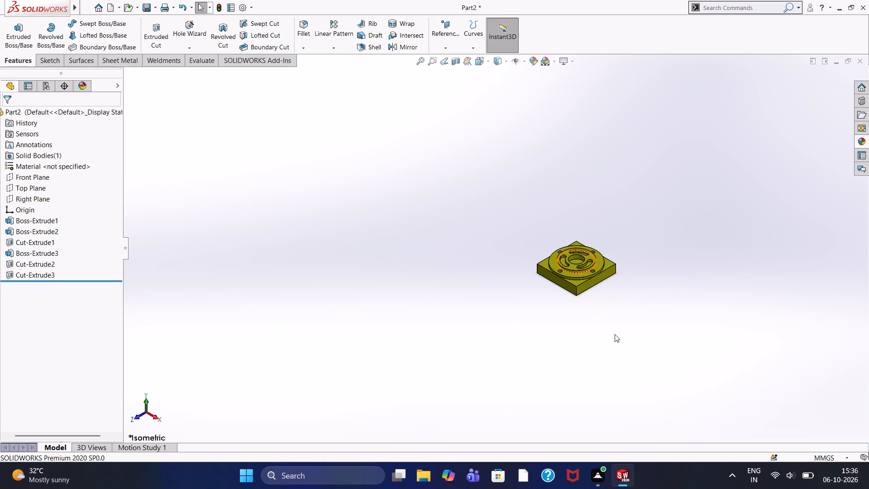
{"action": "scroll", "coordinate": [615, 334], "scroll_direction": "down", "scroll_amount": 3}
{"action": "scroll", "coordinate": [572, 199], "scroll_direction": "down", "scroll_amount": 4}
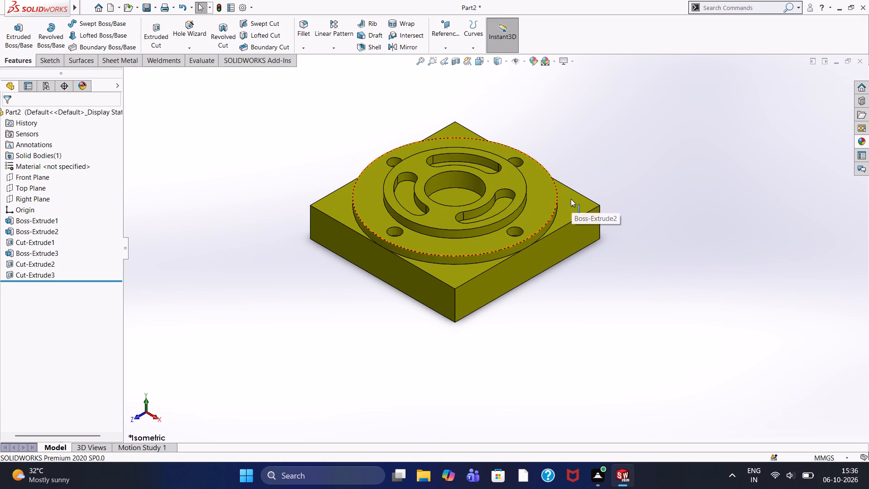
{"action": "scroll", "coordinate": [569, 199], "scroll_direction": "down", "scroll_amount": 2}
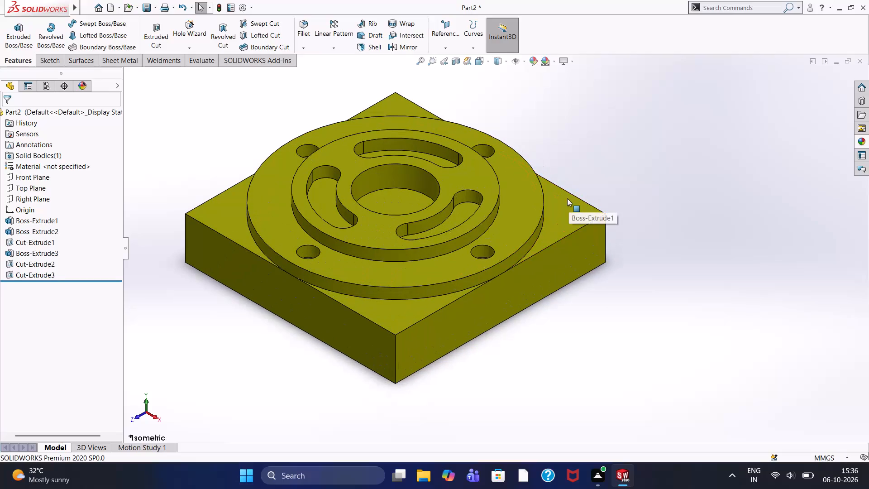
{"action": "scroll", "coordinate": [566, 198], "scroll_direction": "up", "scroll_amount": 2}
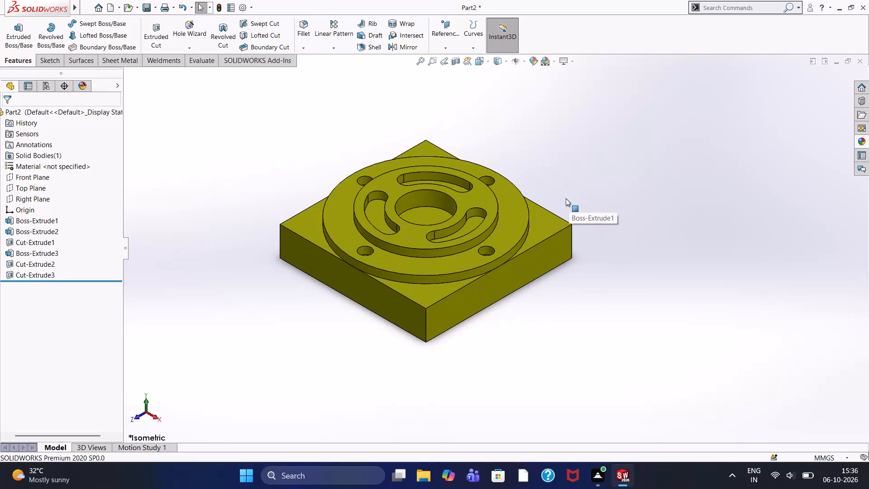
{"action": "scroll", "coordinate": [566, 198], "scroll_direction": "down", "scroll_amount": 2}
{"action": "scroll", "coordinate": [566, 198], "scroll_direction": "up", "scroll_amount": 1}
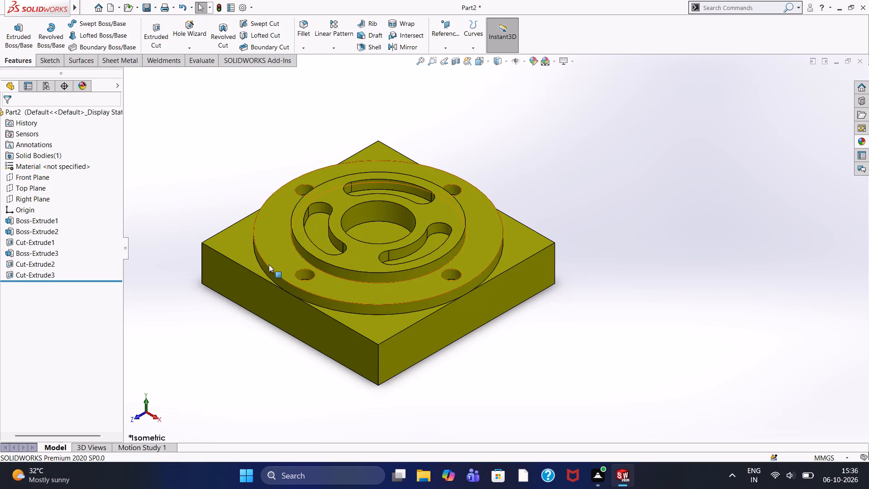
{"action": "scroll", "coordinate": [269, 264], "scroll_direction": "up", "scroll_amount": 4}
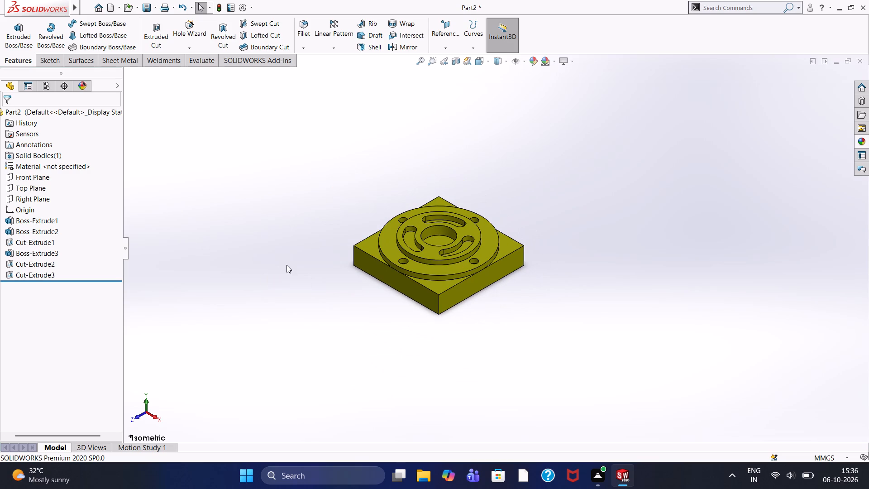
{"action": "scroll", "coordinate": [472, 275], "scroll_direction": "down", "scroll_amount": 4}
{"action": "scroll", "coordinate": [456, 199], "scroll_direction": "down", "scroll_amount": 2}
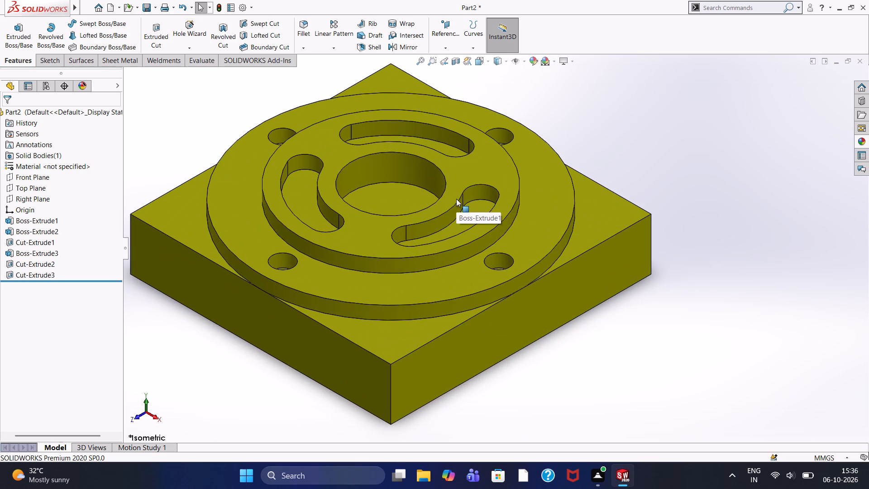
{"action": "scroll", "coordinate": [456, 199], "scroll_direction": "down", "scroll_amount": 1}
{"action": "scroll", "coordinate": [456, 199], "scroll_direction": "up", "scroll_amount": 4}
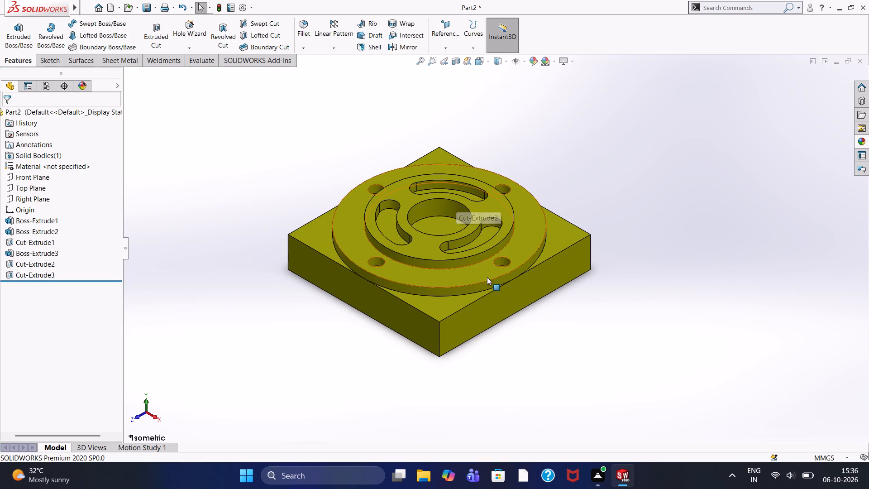
Examine the base's side faces and the stacked round bosses from a low side angle.
{"action": "middle_click_drag", "start_coordinate": [275, 303], "coordinate": [332, 199]}
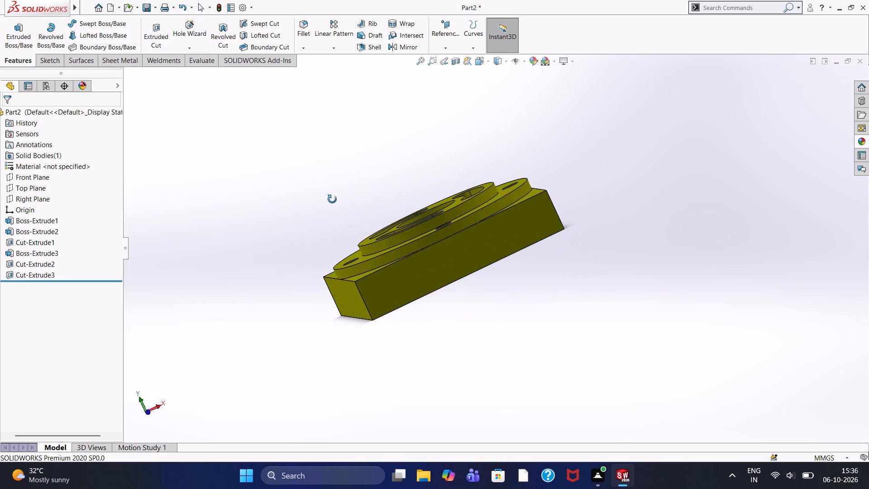
{"action": "middle_click_drag", "start_coordinate": [332, 199], "coordinate": [389, 196]}
{"action": "middle_click_drag", "start_coordinate": [389, 195], "coordinate": [387, 196]}
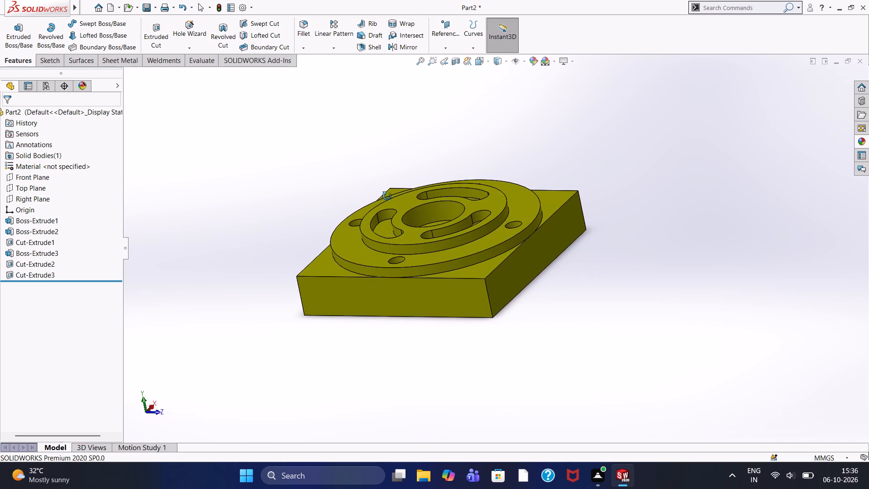
{"action": "middle_click_drag", "start_coordinate": [387, 196], "coordinate": [396, 186]}
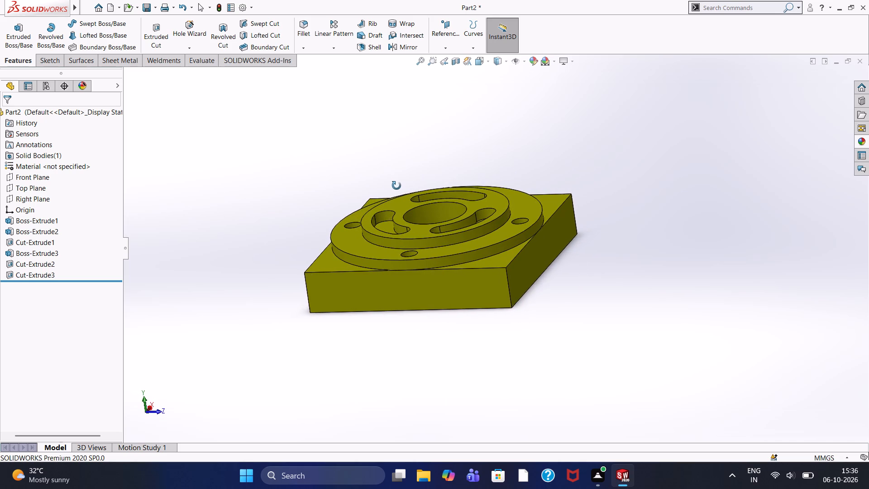
{"action": "middle_click_drag", "start_coordinate": [396, 186], "coordinate": [399, 183]}
{"action": "scroll", "coordinate": [432, 187], "scroll_direction": "down", "scroll_amount": 3}
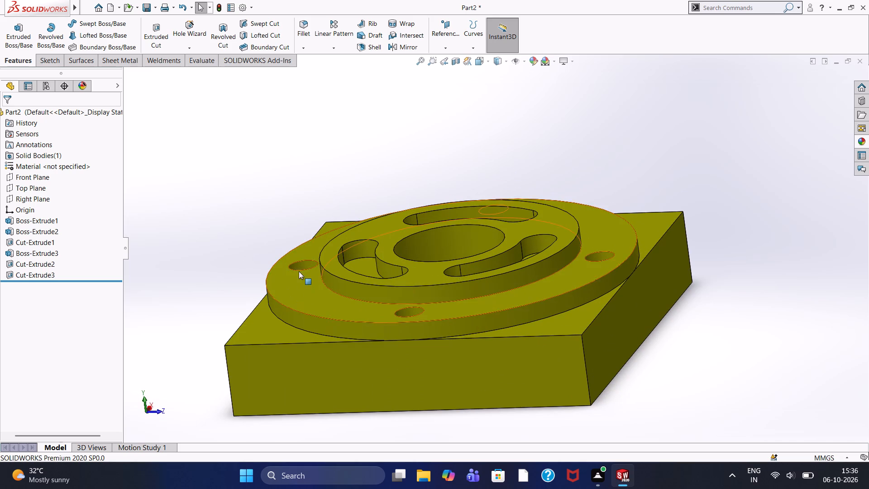
{"action": "scroll", "coordinate": [319, 254], "scroll_direction": "up", "scroll_amount": 1}
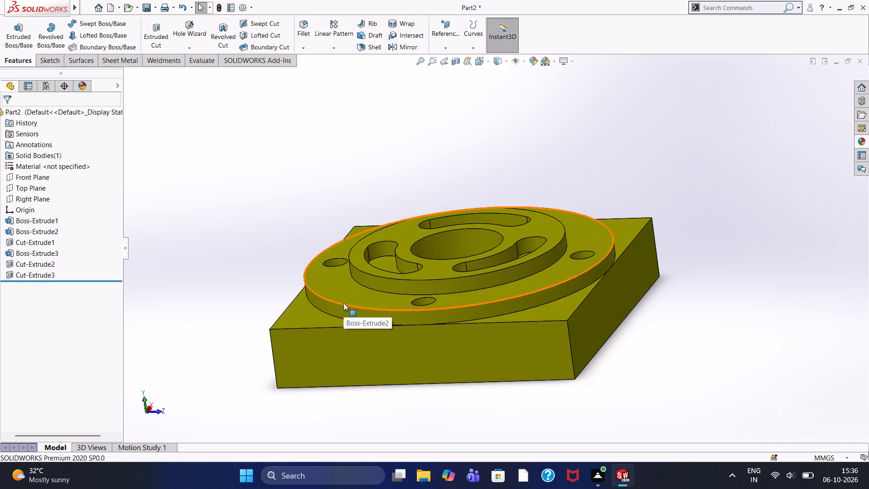
{"action": "scroll", "coordinate": [471, 366], "scroll_direction": "down", "scroll_amount": 1}
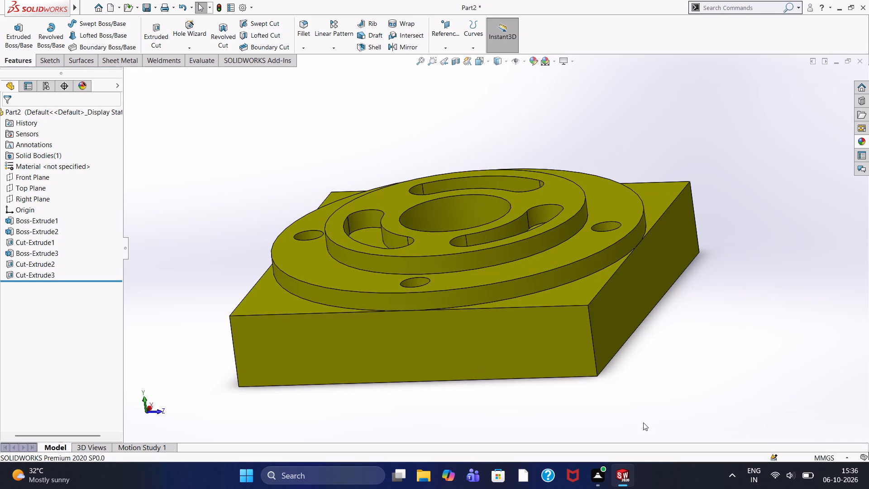
{"action": "scroll", "coordinate": [595, 410], "scroll_direction": "up", "scroll_amount": 2}
{"action": "scroll", "coordinate": [563, 396], "scroll_direction": "down", "scroll_amount": 1}
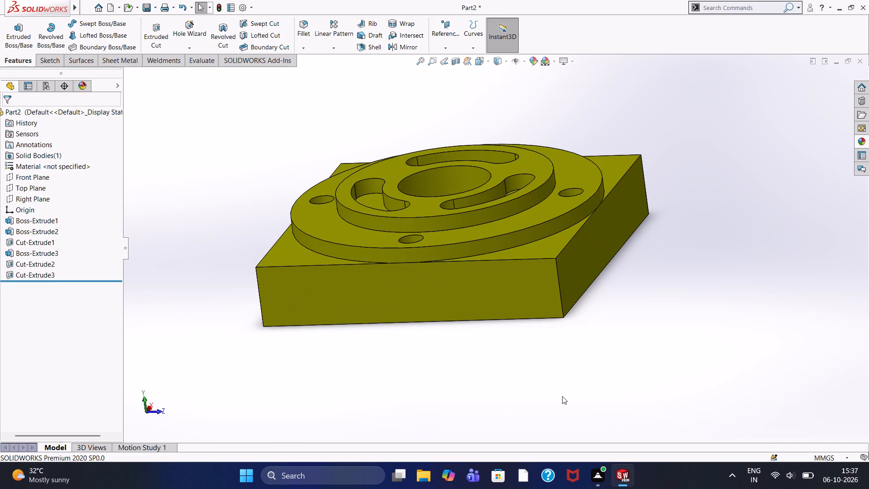
{"action": "scroll", "coordinate": [563, 393], "scroll_direction": "up", "scroll_amount": 1}
{"action": "scroll", "coordinate": [563, 393], "scroll_direction": "down", "scroll_amount": 2}
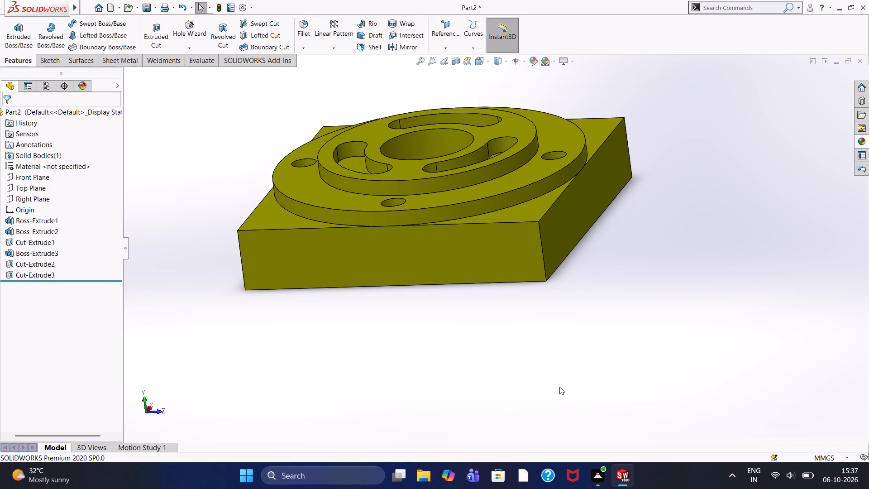
{"action": "scroll", "coordinate": [589, 359], "scroll_direction": "up", "scroll_amount": 2}
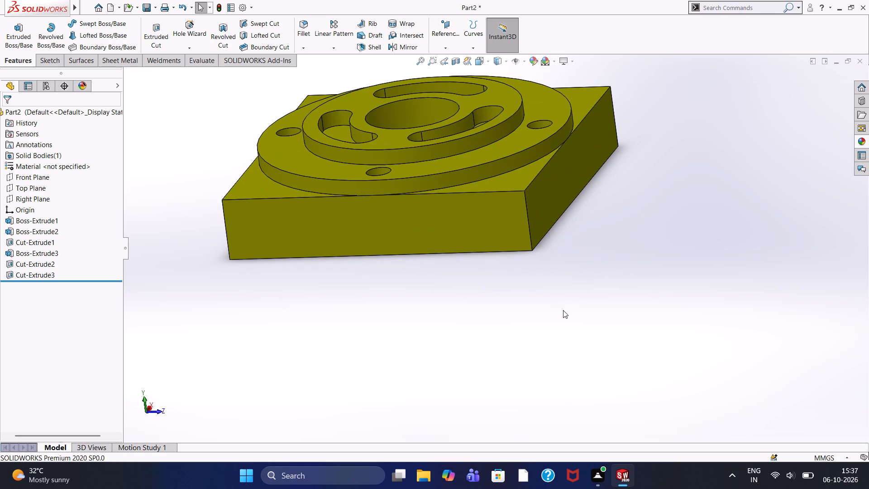
{"action": "scroll", "coordinate": [545, 265], "scroll_direction": "up", "scroll_amount": 1}
{"action": "scroll", "coordinate": [463, 166], "scroll_direction": "up", "scroll_amount": 2}
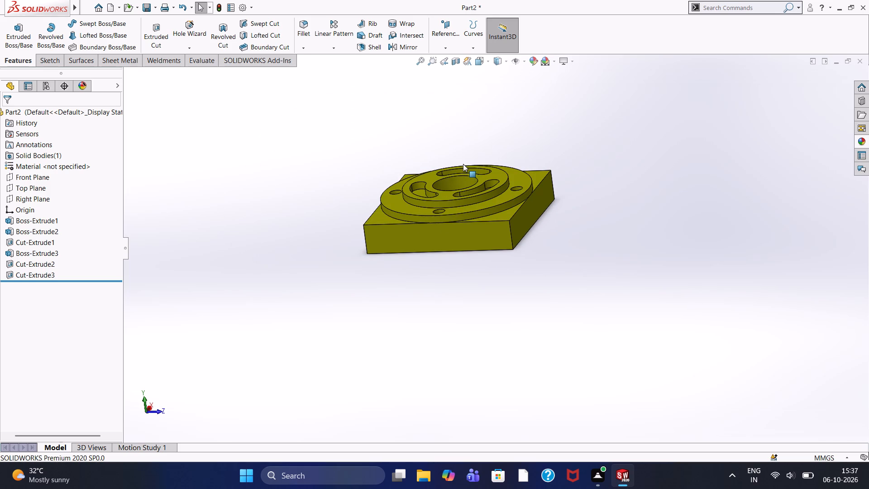
Examine the central recess, the curved slots and the boss holes close up from above and from steep angles.
{"action": "middle_click_drag", "start_coordinate": [455, 144], "coordinate": [463, 196]}
{"action": "scroll", "coordinate": [468, 220], "scroll_direction": "up", "scroll_amount": 1}
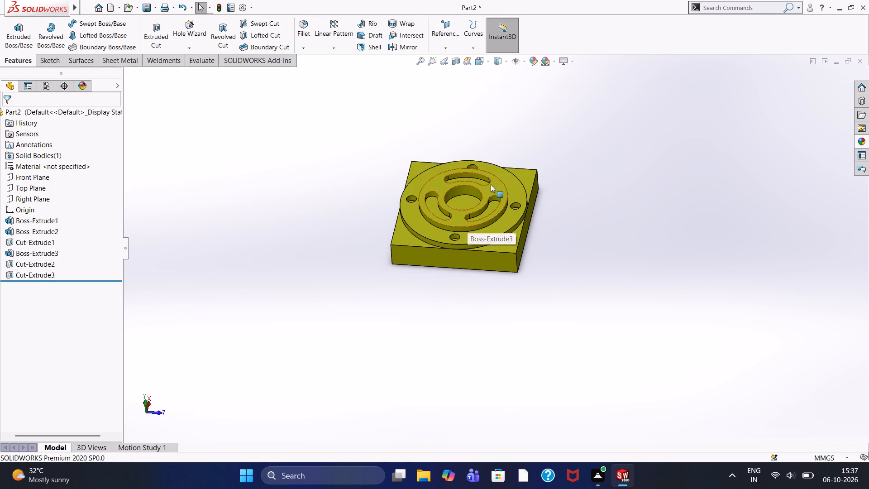
{"action": "scroll", "coordinate": [491, 184], "scroll_direction": "down", "scroll_amount": 4}
{"action": "scroll", "coordinate": [428, 206], "scroll_direction": "down", "scroll_amount": 1}
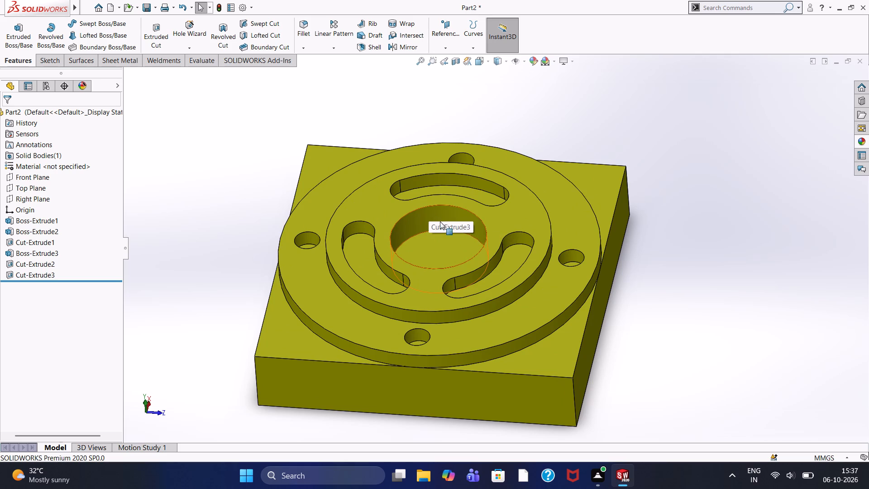
{"action": "scroll", "coordinate": [463, 261], "scroll_direction": "down", "scroll_amount": 3}
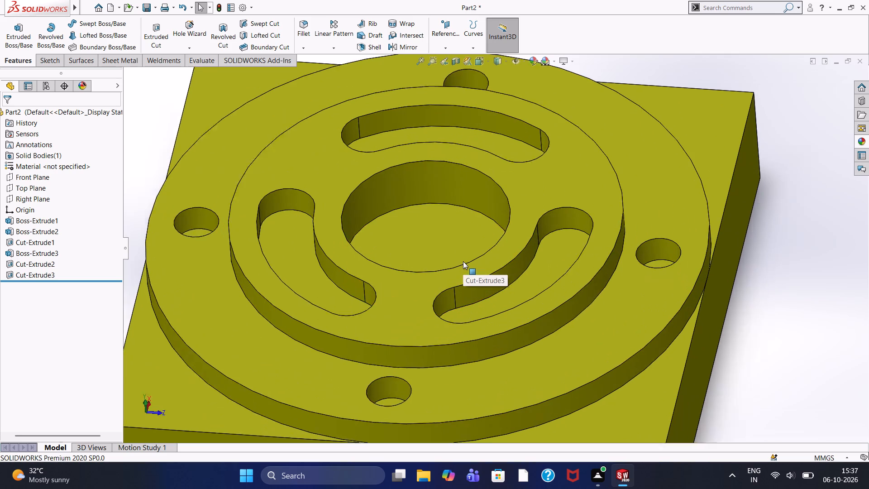
{"action": "scroll", "coordinate": [463, 261], "scroll_direction": "down", "scroll_amount": 2}
{"action": "middle_click_drag", "start_coordinate": [425, 248], "coordinate": [348, 258]}
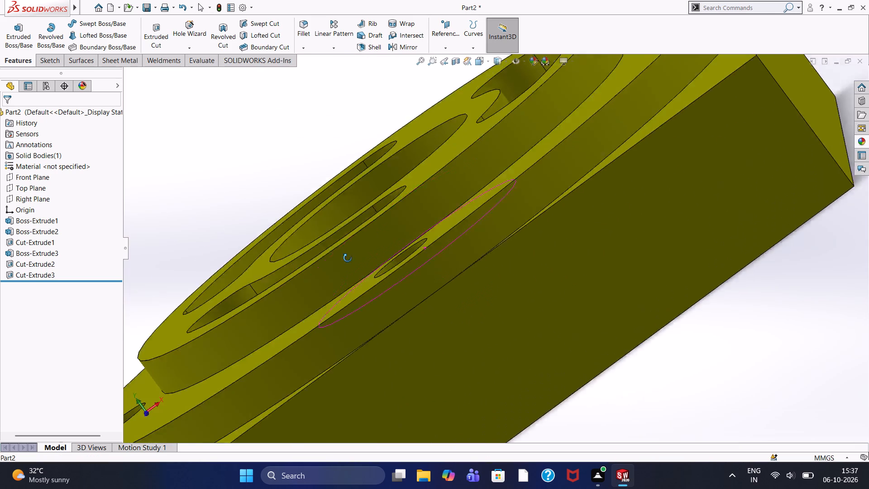
{"action": "middle_click_drag", "start_coordinate": [348, 258], "coordinate": [457, 318]}
{"action": "scroll", "coordinate": [376, 367], "scroll_direction": "up", "scroll_amount": 1}
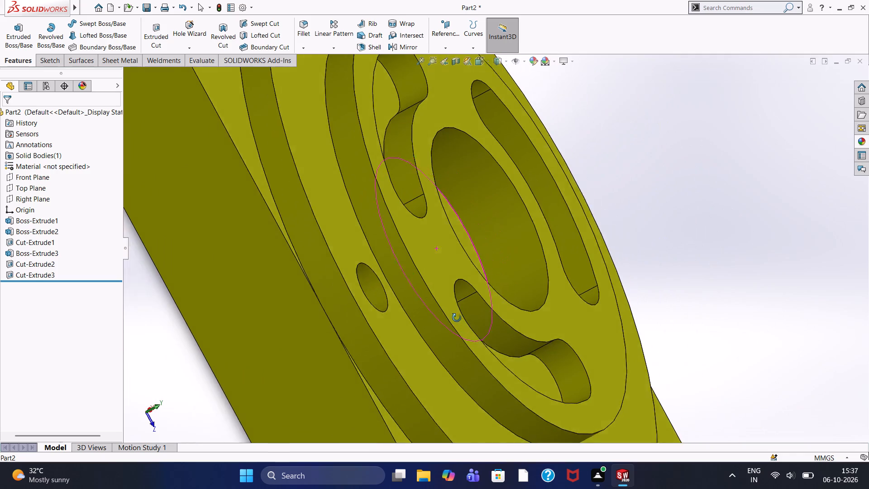
{"action": "middle_click_drag", "start_coordinate": [457, 318], "coordinate": [459, 307]}
{"action": "middle_click", "coordinate": [460, 307]}
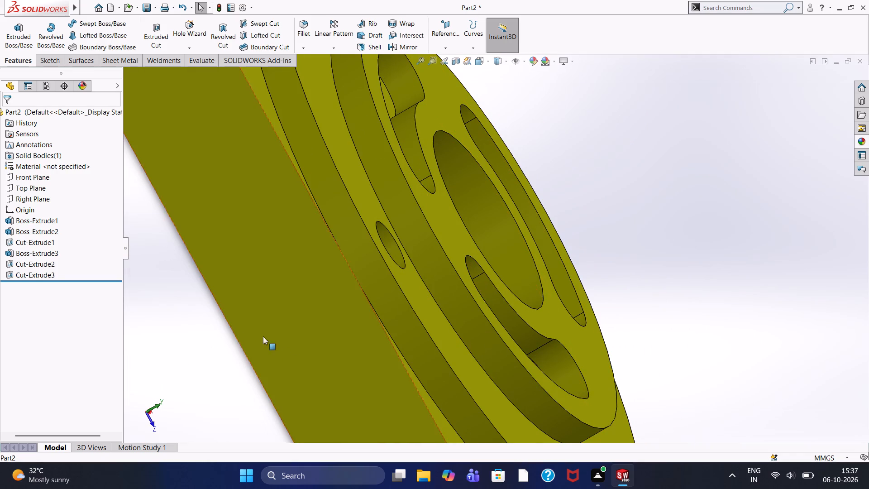
{"action": "middle_click_drag", "start_coordinate": [497, 259], "coordinate": [434, 259]}
{"action": "middle_click", "coordinate": [434, 259]}
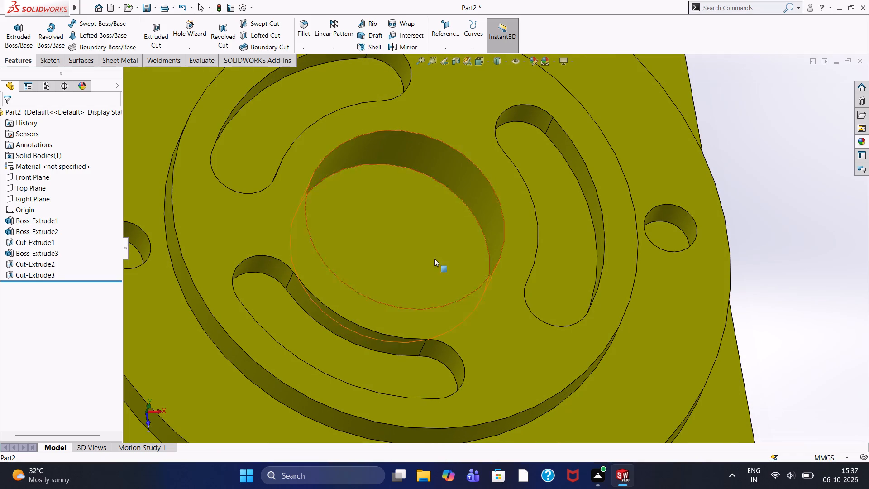
{"action": "scroll", "coordinate": [434, 259], "scroll_direction": "up", "scroll_amount": 3}
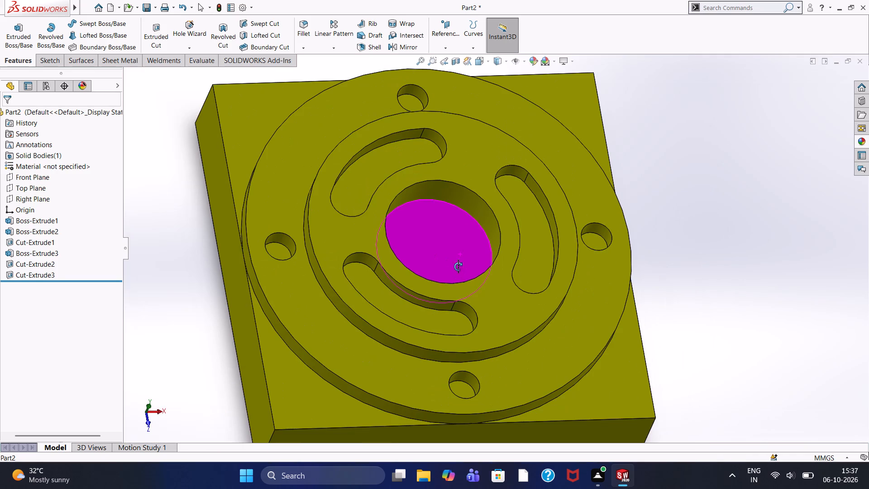
Select the floors of two curved slots to view their sketch dimensions, and clear the selection.
{"action": "left_click", "coordinate": [542, 251]}
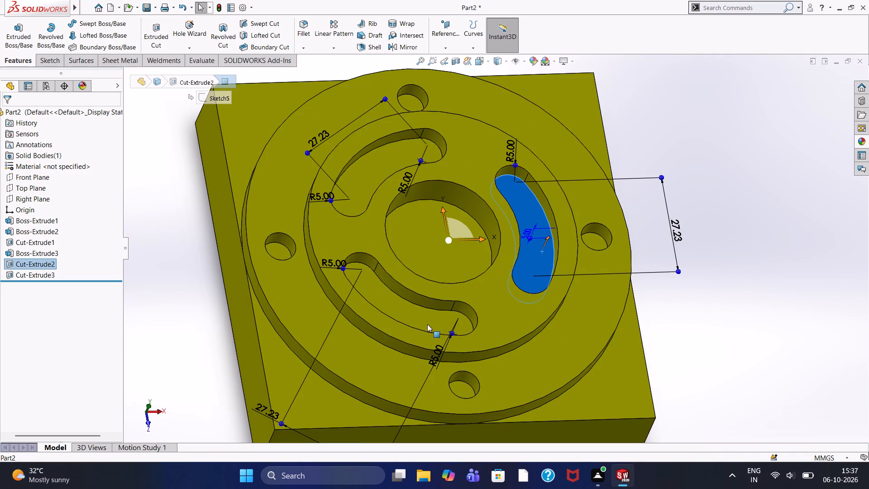
{"action": "left_click", "coordinate": [414, 320]}
{"action": "left_click", "coordinate": [734, 139]}
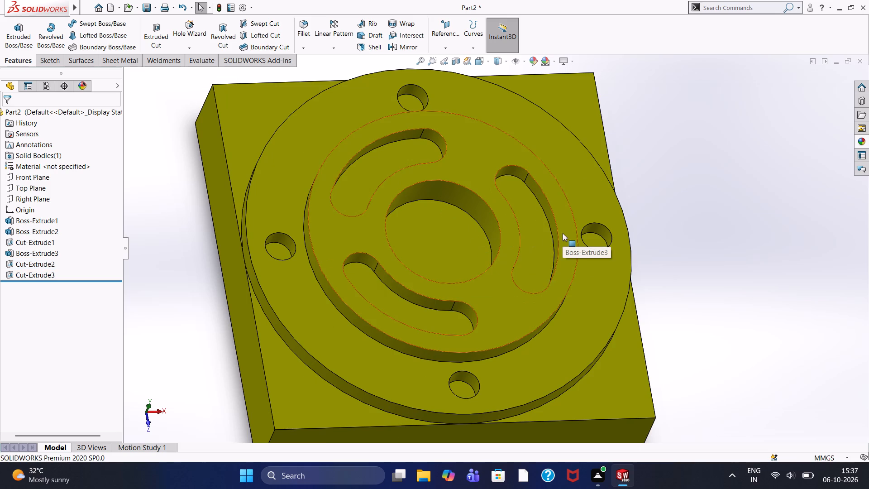
{"action": "scroll", "coordinate": [563, 233], "scroll_direction": "up", "scroll_amount": 1}
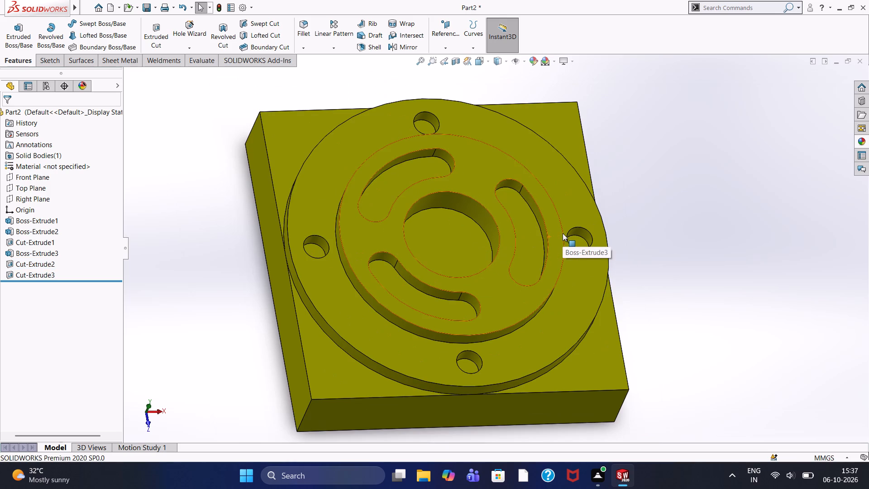
{"action": "scroll", "coordinate": [563, 233], "scroll_direction": "down", "scroll_amount": 1}
{"action": "scroll", "coordinate": [563, 233], "scroll_direction": "up", "scroll_amount": 4}
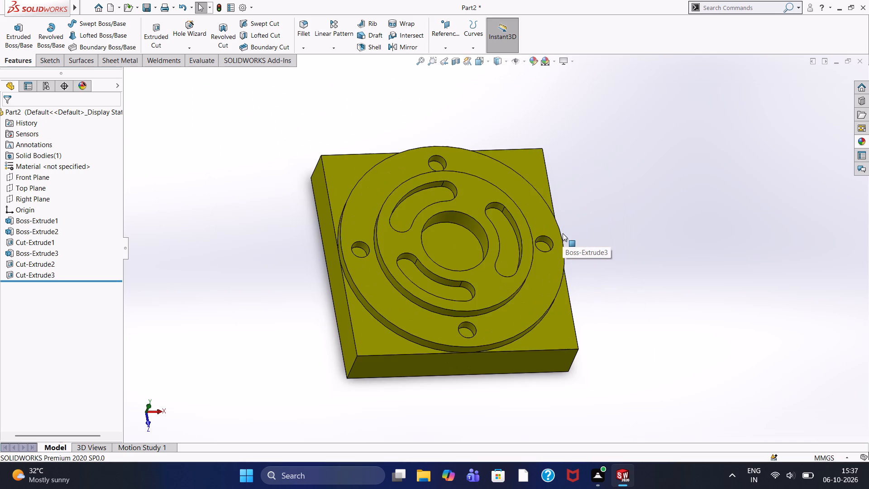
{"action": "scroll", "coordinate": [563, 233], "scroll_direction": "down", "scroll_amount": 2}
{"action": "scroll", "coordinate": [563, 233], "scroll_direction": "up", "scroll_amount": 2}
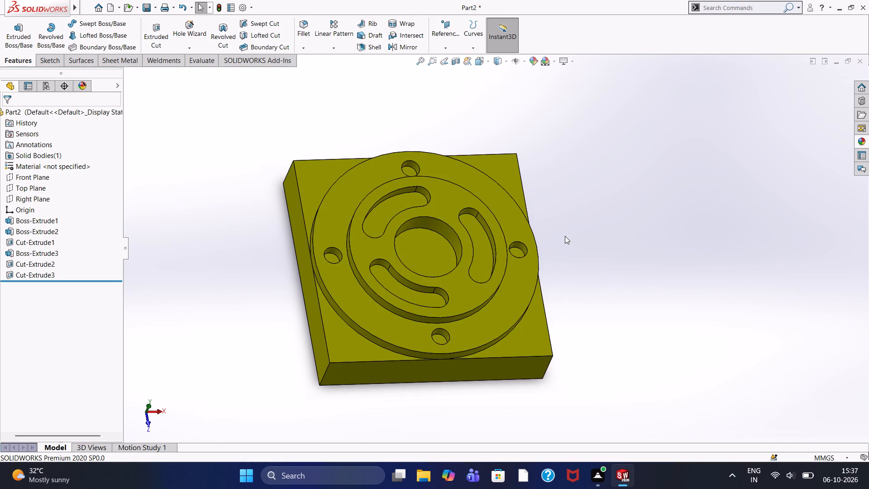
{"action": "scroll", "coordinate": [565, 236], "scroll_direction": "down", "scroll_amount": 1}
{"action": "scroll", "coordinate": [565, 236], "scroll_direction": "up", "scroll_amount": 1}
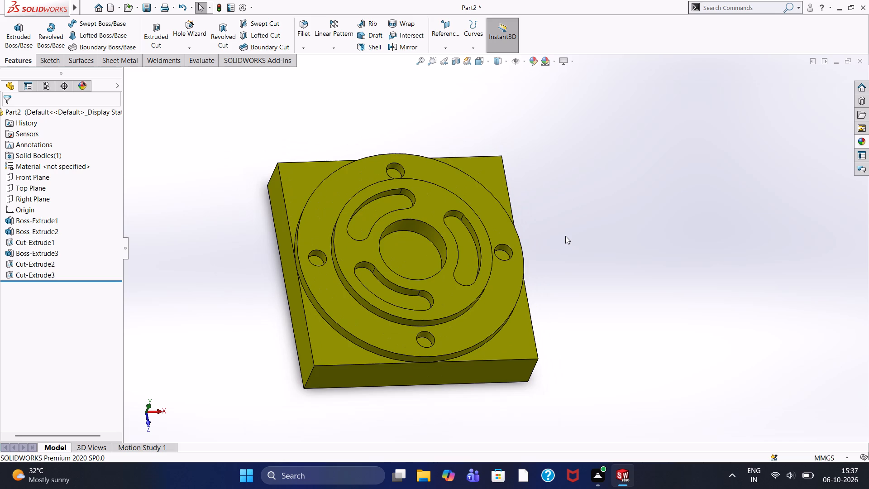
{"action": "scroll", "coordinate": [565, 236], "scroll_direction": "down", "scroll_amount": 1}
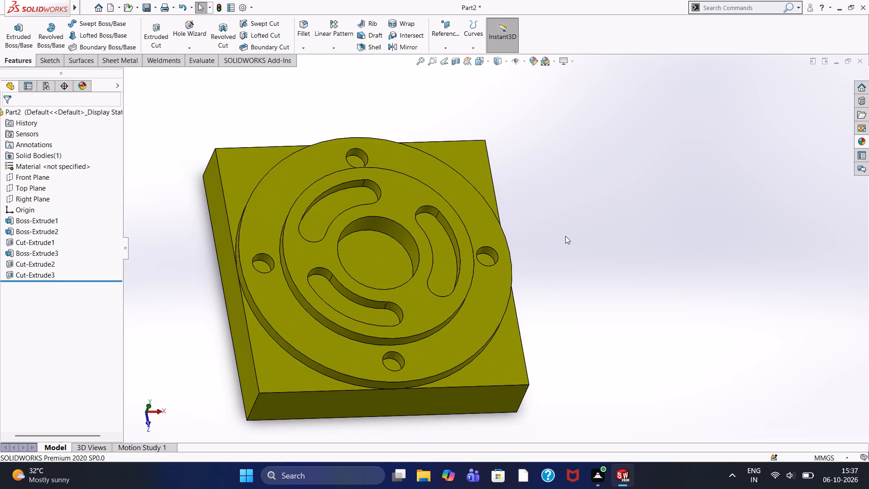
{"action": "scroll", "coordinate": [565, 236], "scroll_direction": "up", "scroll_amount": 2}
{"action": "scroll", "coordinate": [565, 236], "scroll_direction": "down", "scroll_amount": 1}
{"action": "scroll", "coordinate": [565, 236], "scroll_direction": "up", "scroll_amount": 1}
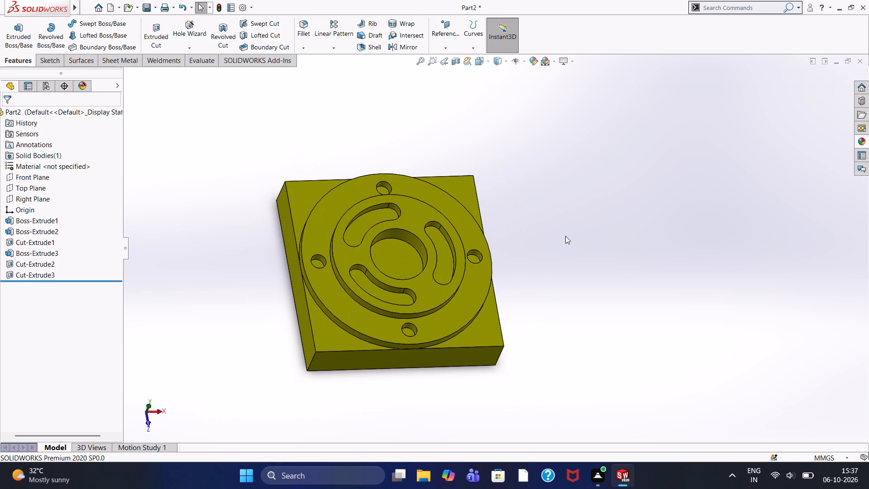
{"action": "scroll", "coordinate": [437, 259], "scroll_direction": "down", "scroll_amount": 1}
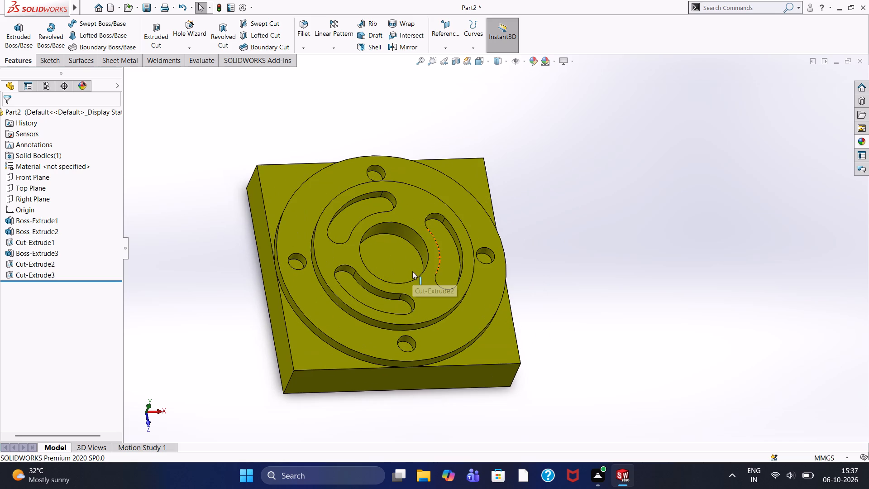
Examine the central recess, the curved slots and the boss holes close up from above.
{"action": "scroll", "coordinate": [410, 272], "scroll_direction": "down", "scroll_amount": 3}
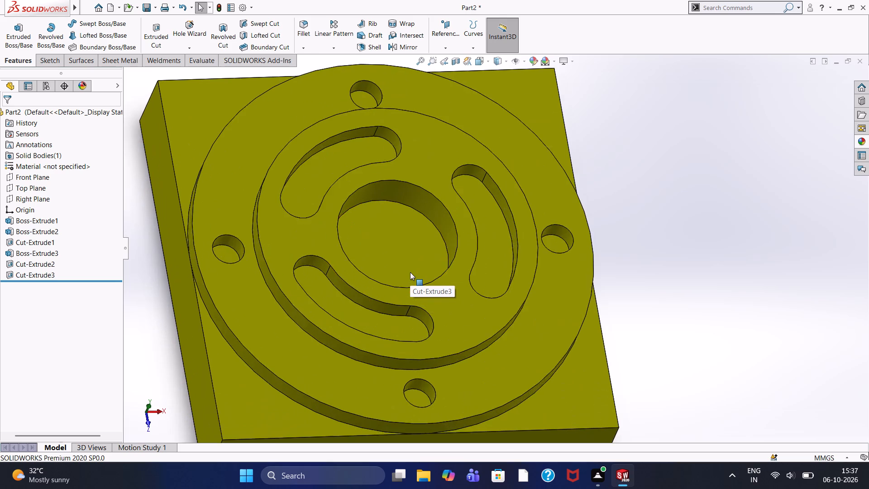
{"action": "scroll", "coordinate": [410, 272], "scroll_direction": "up", "scroll_amount": 2}
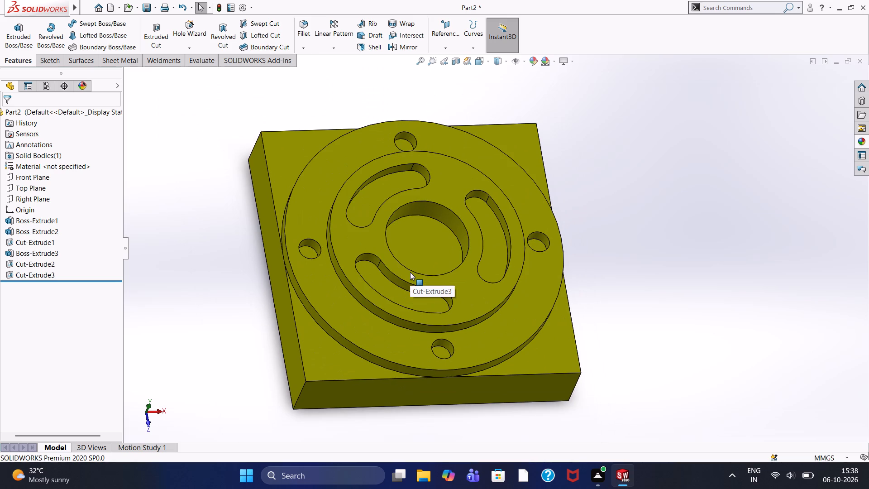
{"action": "scroll", "coordinate": [410, 272], "scroll_direction": "down", "scroll_amount": 1}
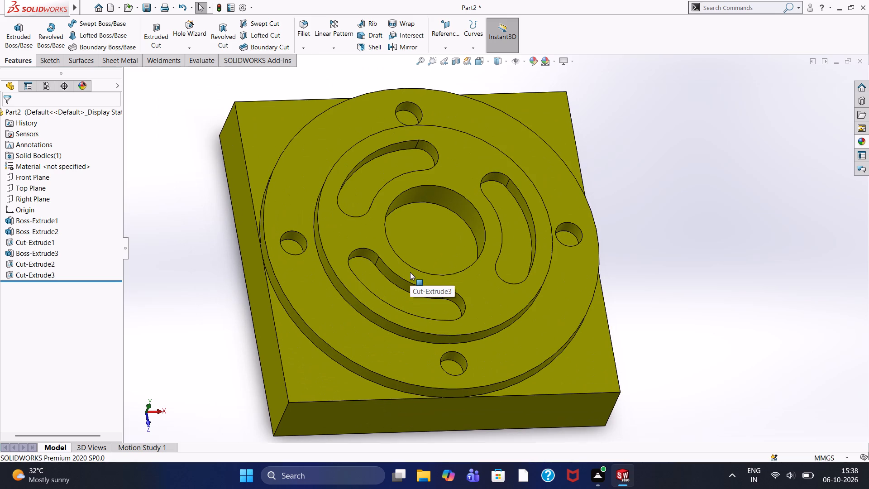
{"action": "scroll", "coordinate": [410, 272], "scroll_direction": "down", "scroll_amount": 2}
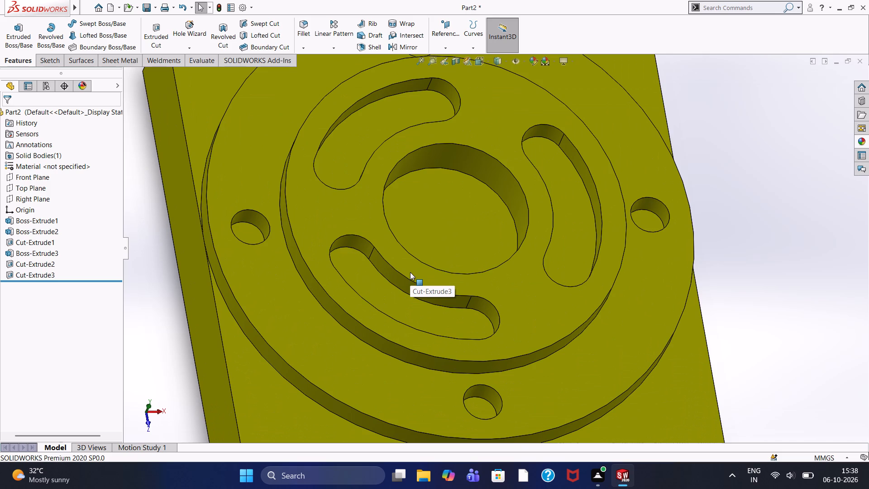
{"action": "scroll", "coordinate": [410, 272], "scroll_direction": "down", "scroll_amount": 1}
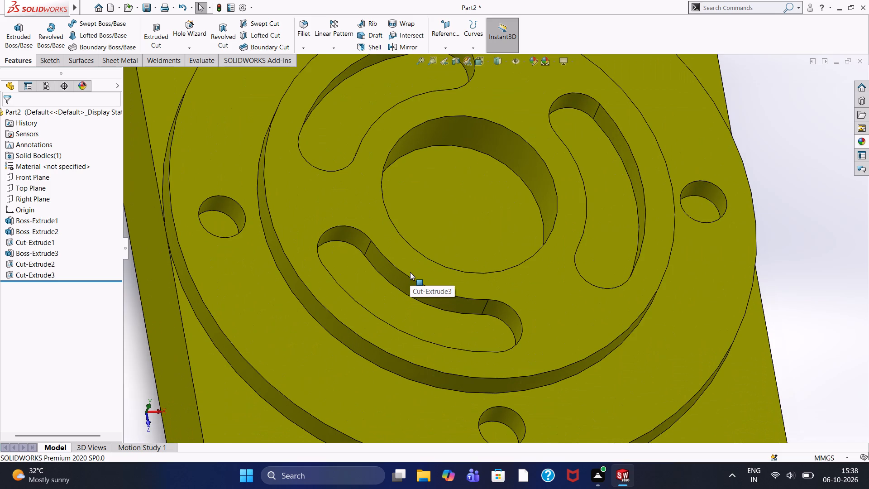
{"action": "scroll", "coordinate": [410, 272], "scroll_direction": "up", "scroll_amount": 2}
{"action": "scroll", "coordinate": [410, 272], "scroll_direction": "down", "scroll_amount": 1}
{"action": "scroll", "coordinate": [410, 272], "scroll_direction": "up", "scroll_amount": 3}
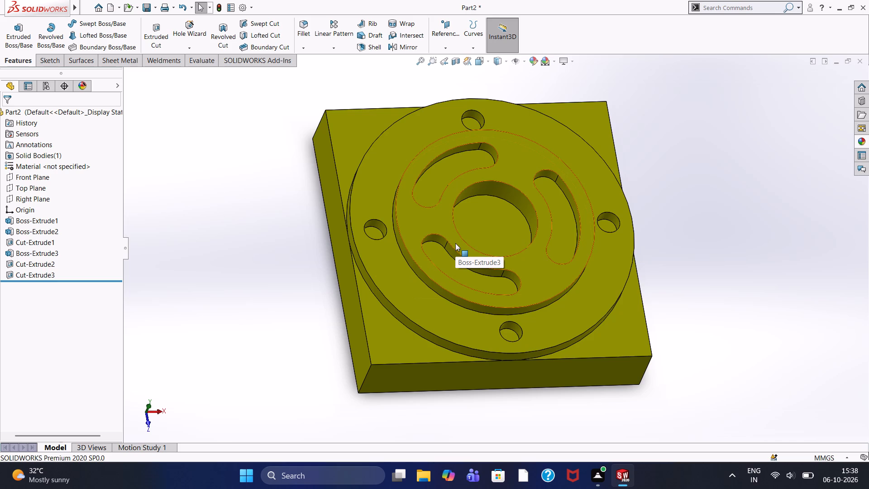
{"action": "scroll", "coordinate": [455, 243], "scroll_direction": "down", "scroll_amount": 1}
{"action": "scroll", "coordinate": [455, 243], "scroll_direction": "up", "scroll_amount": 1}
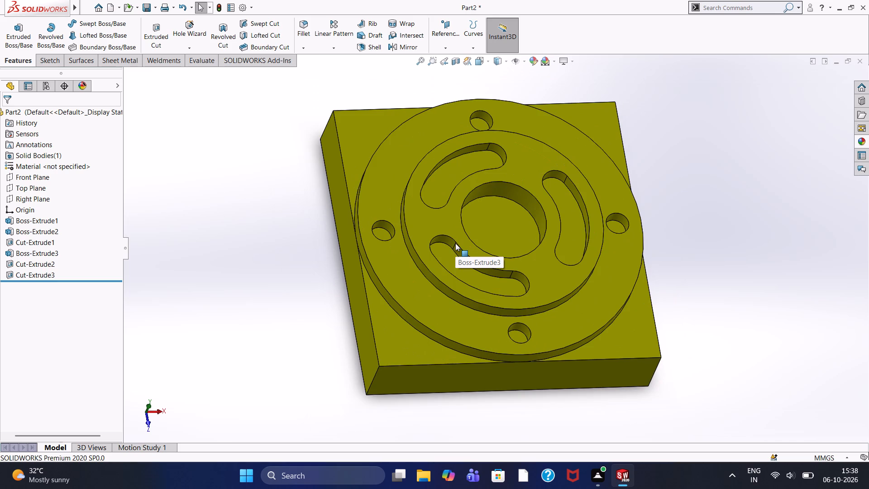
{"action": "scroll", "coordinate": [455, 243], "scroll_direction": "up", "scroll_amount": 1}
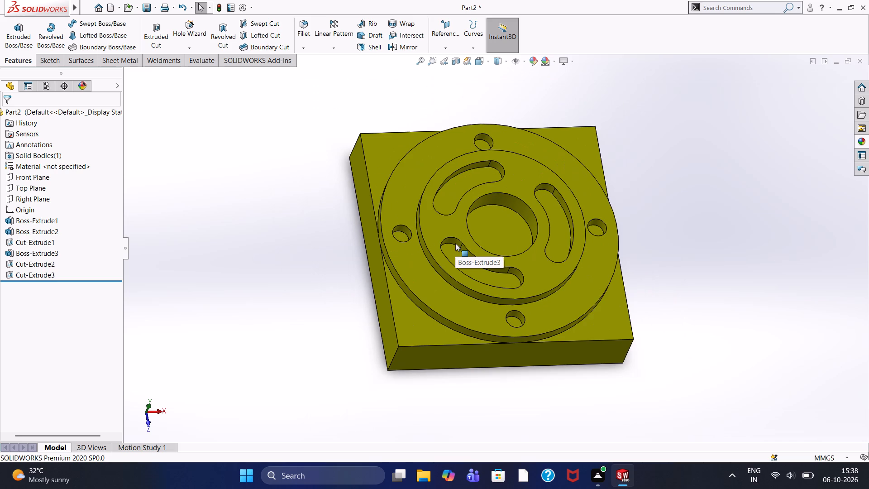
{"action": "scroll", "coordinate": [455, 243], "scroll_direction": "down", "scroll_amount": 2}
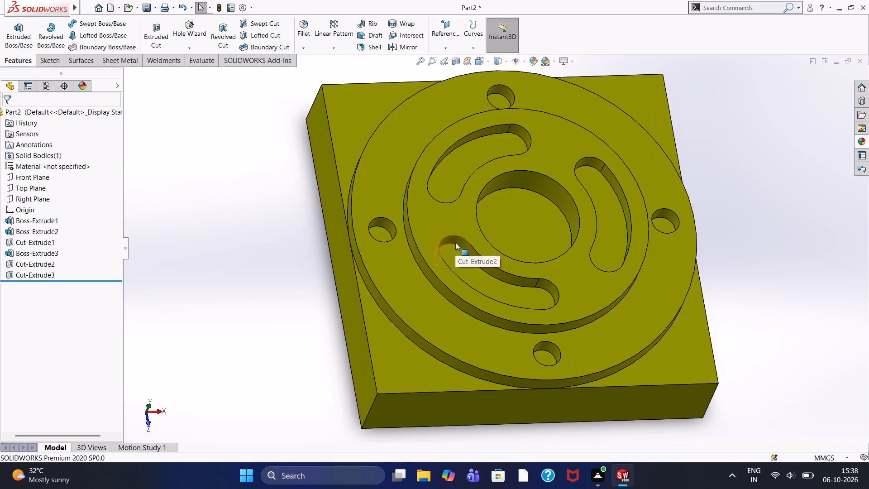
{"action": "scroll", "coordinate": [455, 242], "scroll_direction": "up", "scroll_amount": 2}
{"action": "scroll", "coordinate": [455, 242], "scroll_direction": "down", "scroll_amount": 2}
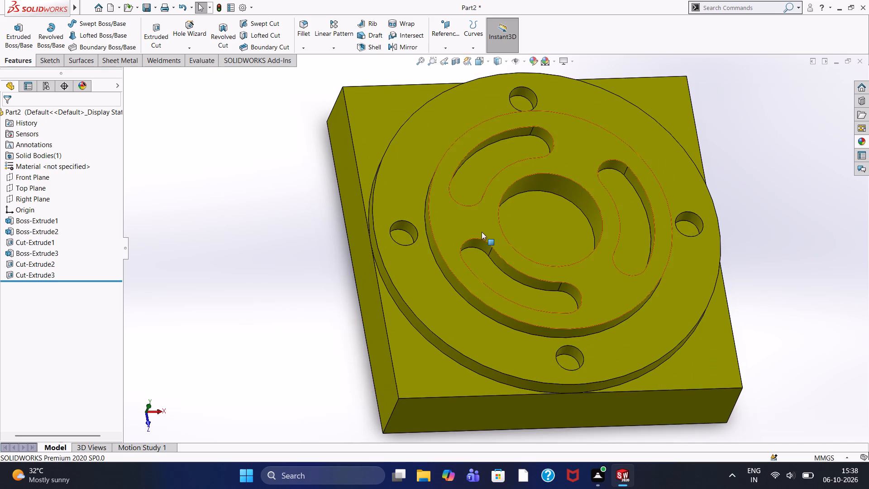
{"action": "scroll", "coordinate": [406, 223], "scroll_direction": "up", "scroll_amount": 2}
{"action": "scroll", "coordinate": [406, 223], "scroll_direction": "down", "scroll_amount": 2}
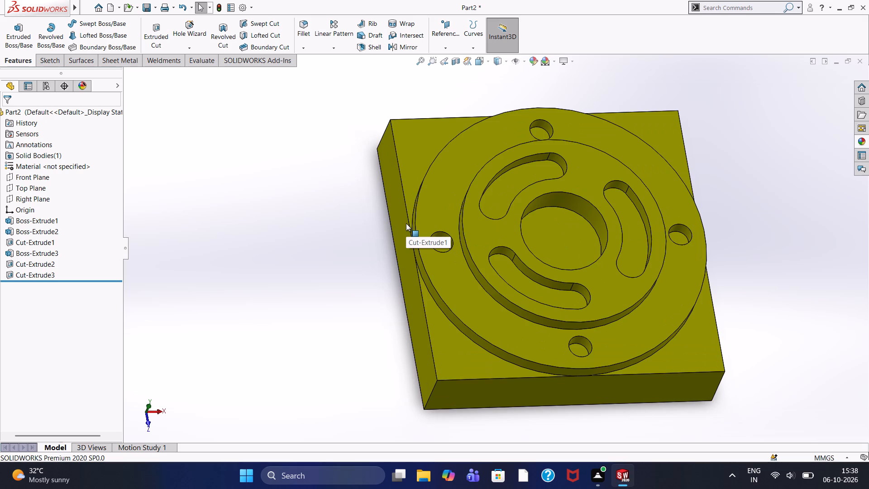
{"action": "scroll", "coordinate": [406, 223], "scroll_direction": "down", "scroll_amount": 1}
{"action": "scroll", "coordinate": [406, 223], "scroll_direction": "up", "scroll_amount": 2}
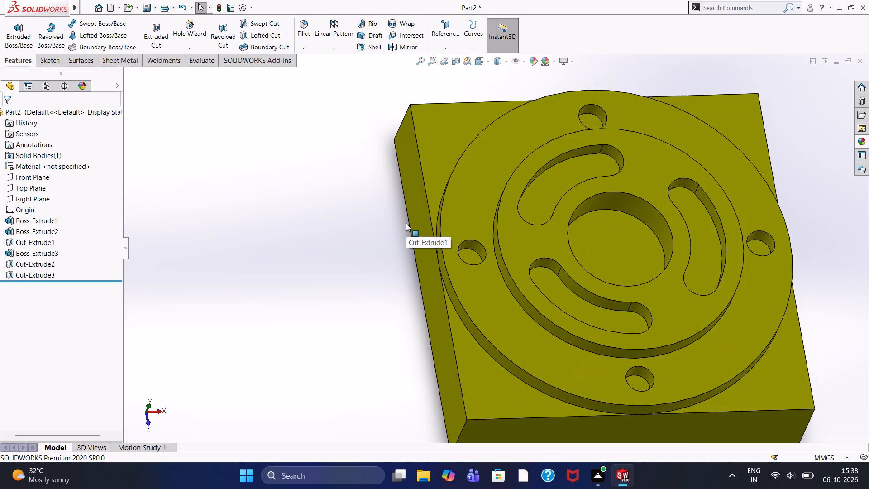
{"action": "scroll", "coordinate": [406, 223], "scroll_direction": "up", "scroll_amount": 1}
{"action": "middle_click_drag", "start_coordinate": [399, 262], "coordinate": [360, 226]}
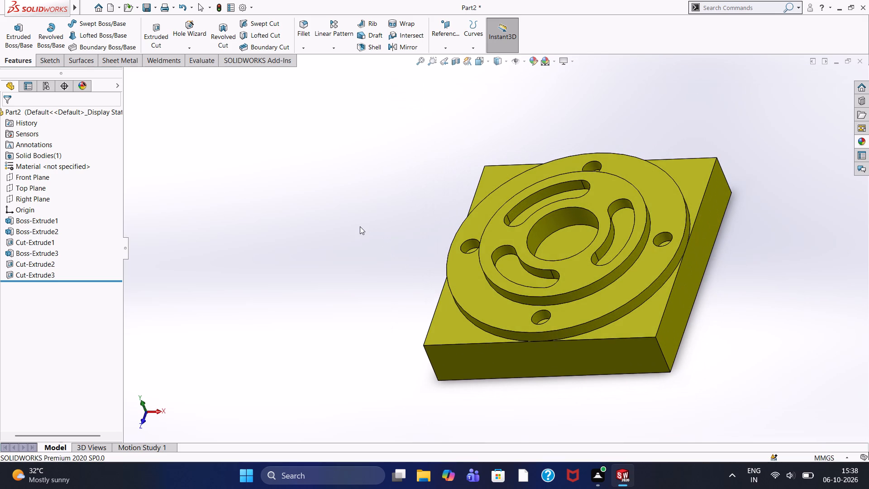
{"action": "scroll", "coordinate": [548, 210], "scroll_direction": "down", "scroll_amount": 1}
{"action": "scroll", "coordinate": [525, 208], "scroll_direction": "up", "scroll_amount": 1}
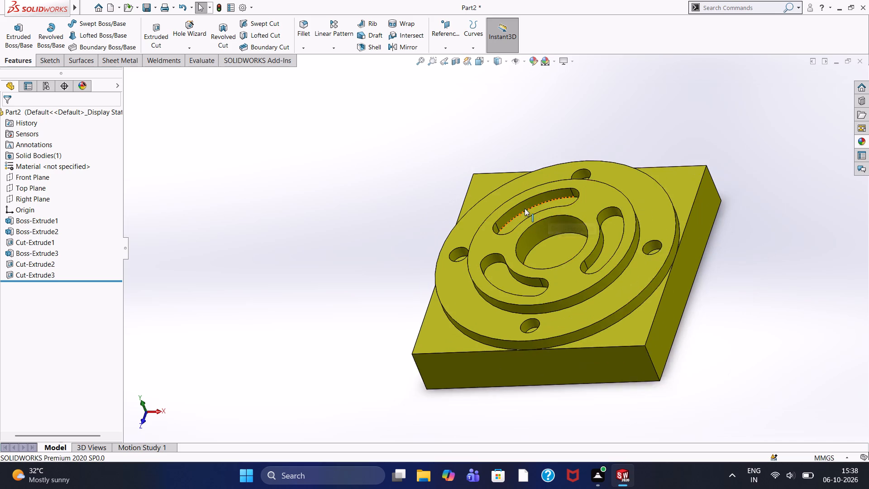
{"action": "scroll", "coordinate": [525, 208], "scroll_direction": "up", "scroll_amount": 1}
Sketch a 100 by 100 mm center rectangle on the Top Plane, centred about 144 mm from the origin along X, beside the part.
{"action": "key", "text": "ctrl+8"}
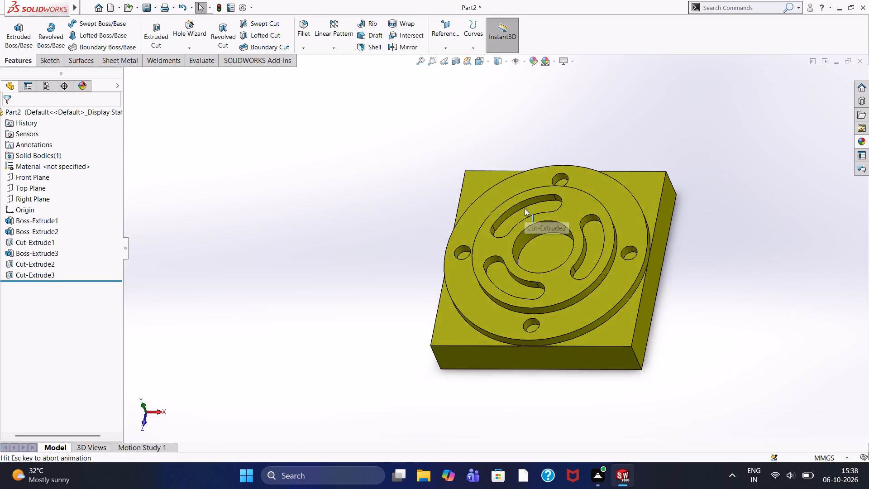
{"action": "scroll", "coordinate": [683, 227], "scroll_direction": "up", "scroll_amount": 3}
{"action": "scroll", "coordinate": [671, 237], "scroll_direction": "down", "scroll_amount": 3}
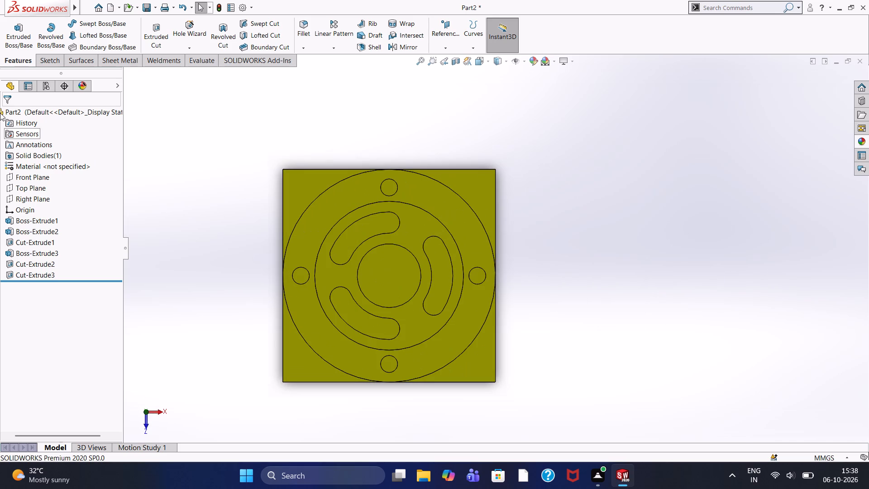
{"action": "left_click", "coordinate": [38, 58]}
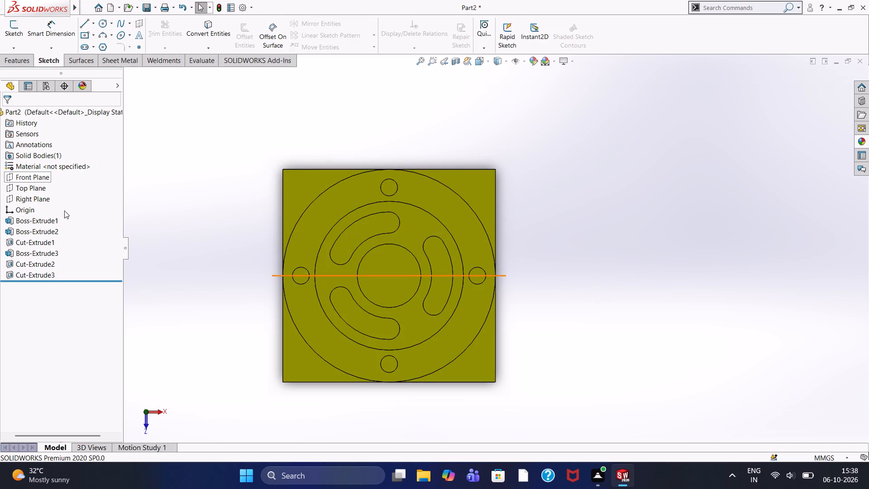
{"action": "left_click", "coordinate": [38, 188]}
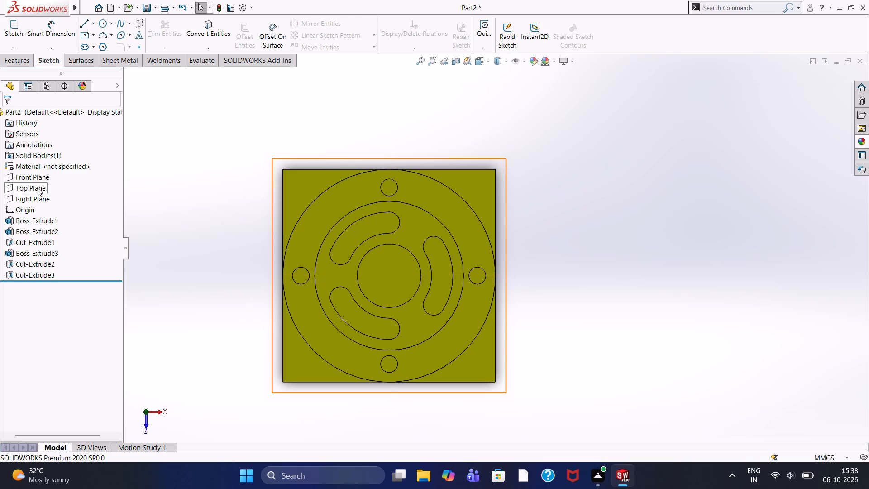
{"action": "left_click", "coordinate": [42, 176]}
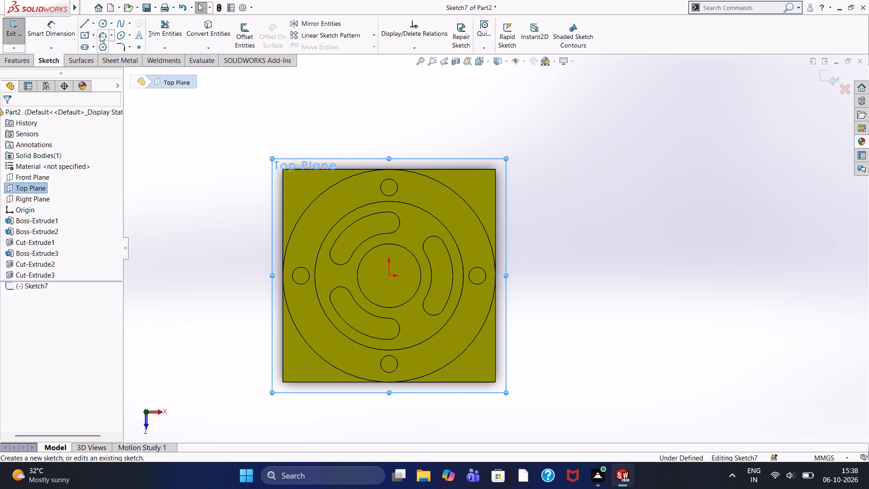
{"action": "left_click", "coordinate": [92, 38]}
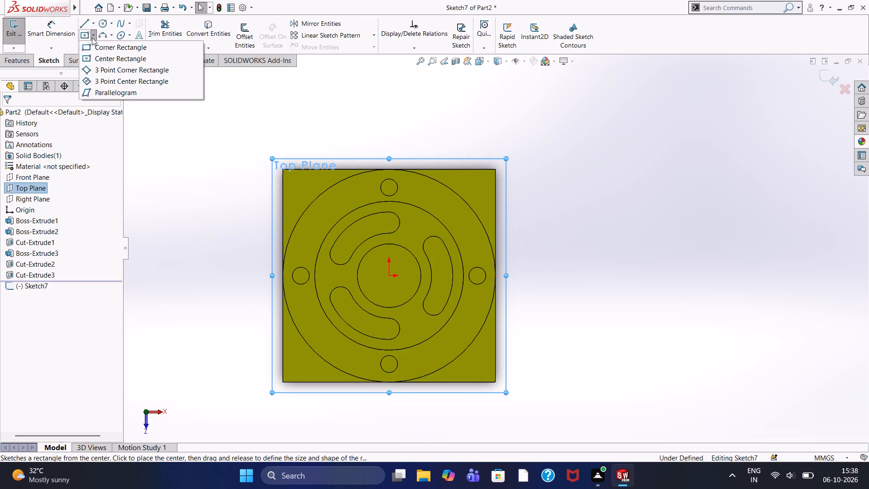
{"action": "left_click", "coordinate": [105, 61]}
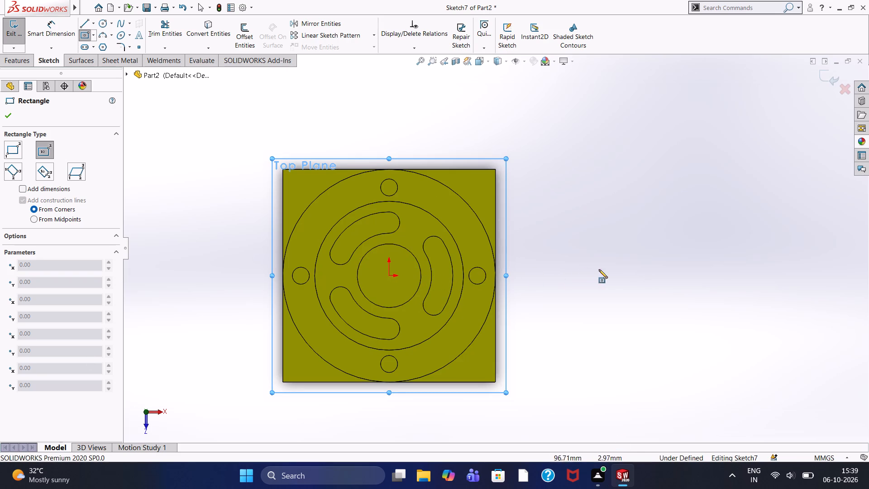
{"action": "left_click", "coordinate": [695, 277]}
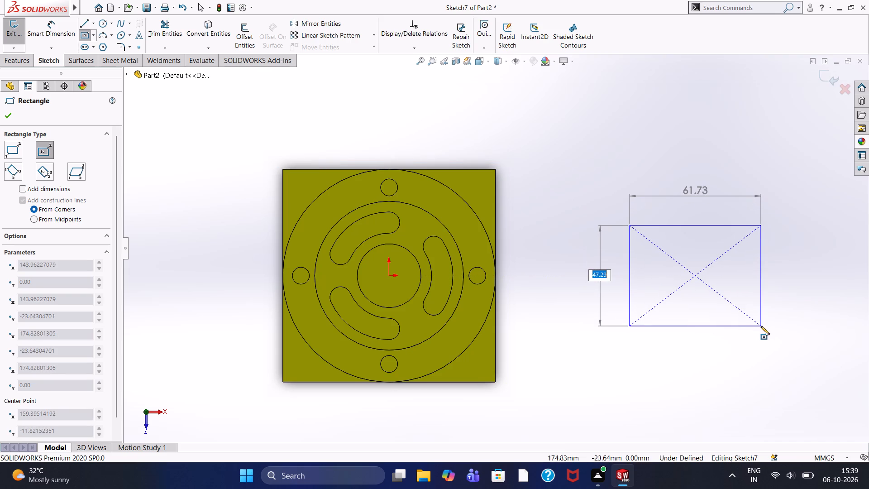
{"action": "type", "text": "100"}
{"action": "key", "text": "Return"}
{"action": "type", "text": "100"}
{"action": "key", "text": "Return"}
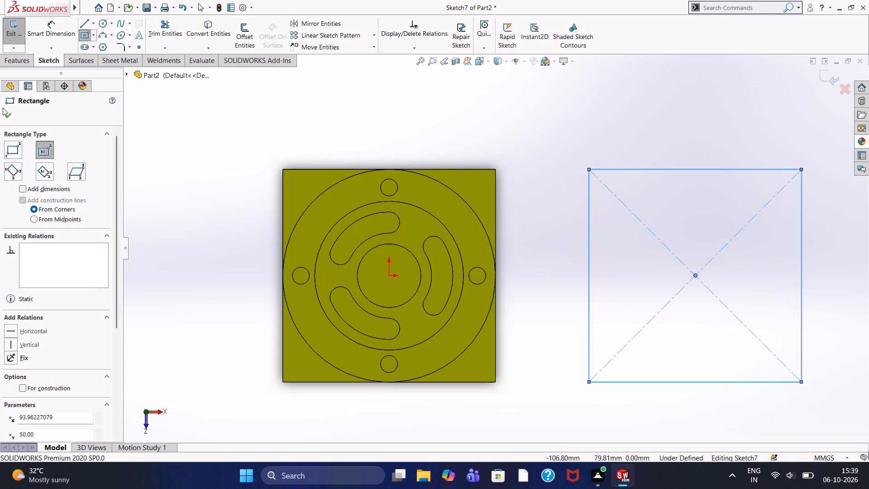
{"action": "left_click", "coordinate": [5, 118]}
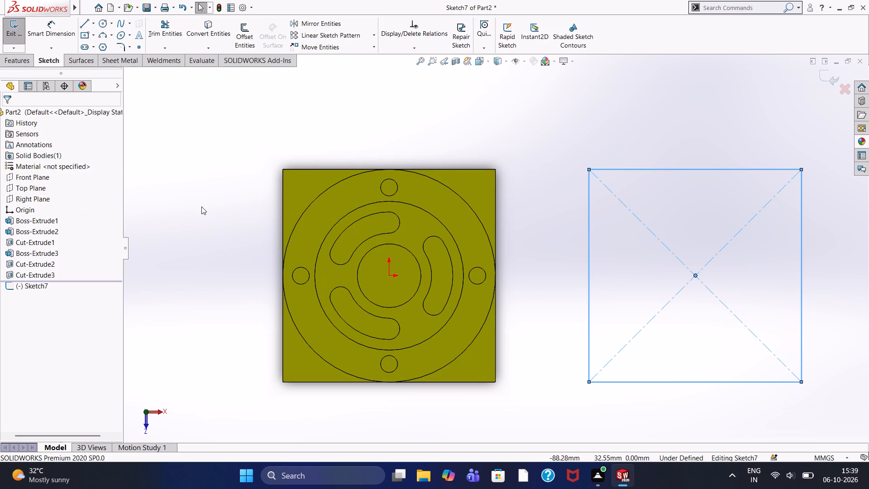
Extrude the new square 20 mm upward from the sketch plane as a blind boss with Merge result on.
{"action": "left_click", "coordinate": [11, 65]}
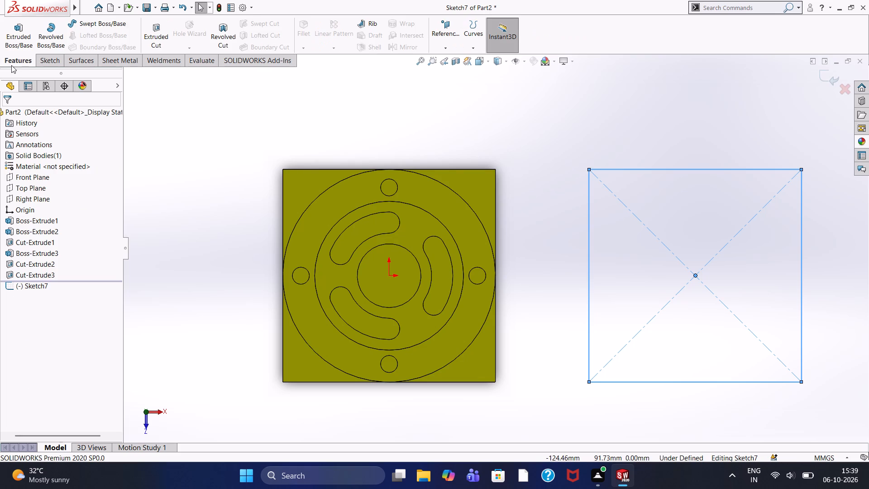
{"action": "left_click", "coordinate": [25, 37]}
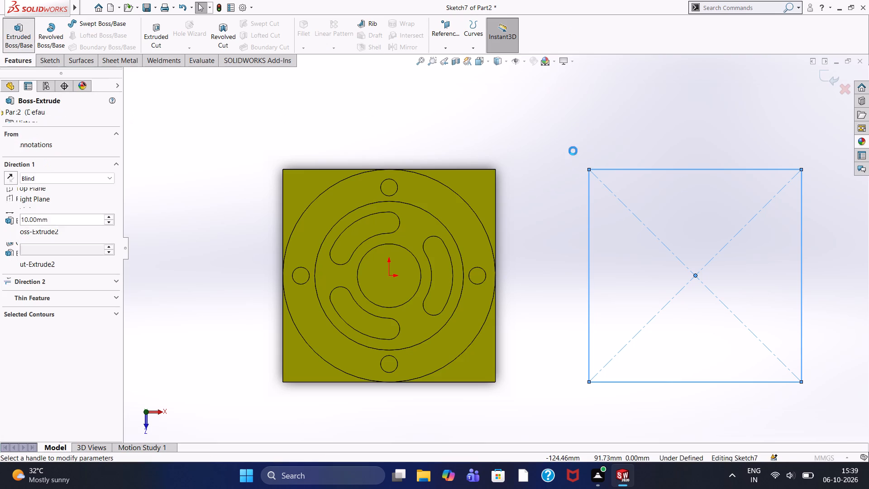
{"action": "middle_click_drag", "start_coordinate": [573, 151], "coordinate": [590, 49]}
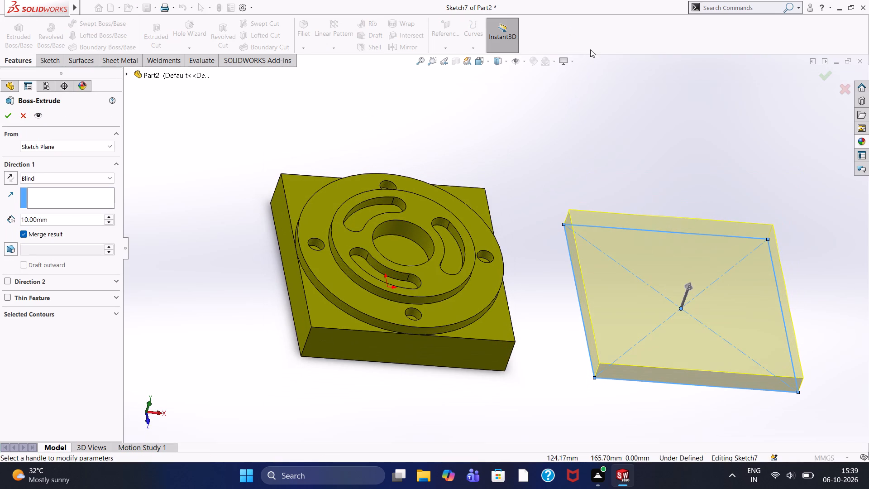
{"action": "middle_click_drag", "start_coordinate": [530, 210], "coordinate": [512, 122]}
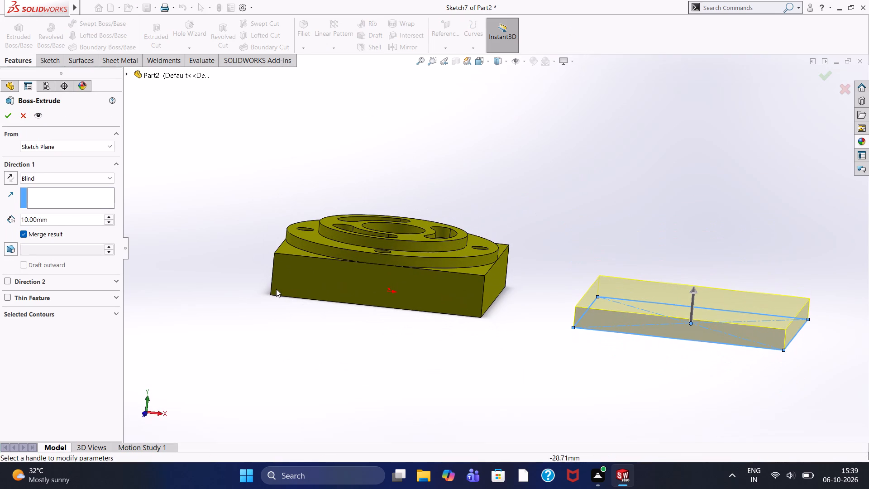
{"action": "left_click", "coordinate": [106, 216]}
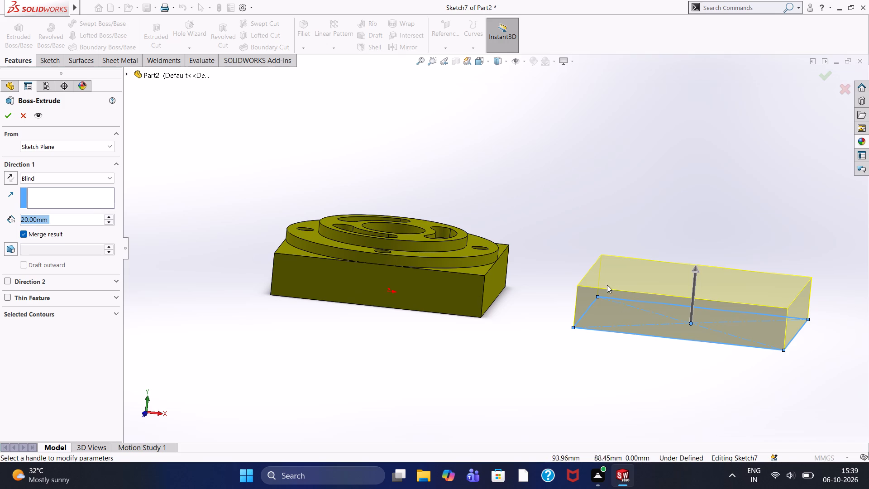
{"action": "middle_click_drag", "start_coordinate": [602, 283], "coordinate": [512, 270]}
{"action": "left_click", "coordinate": [10, 119]}
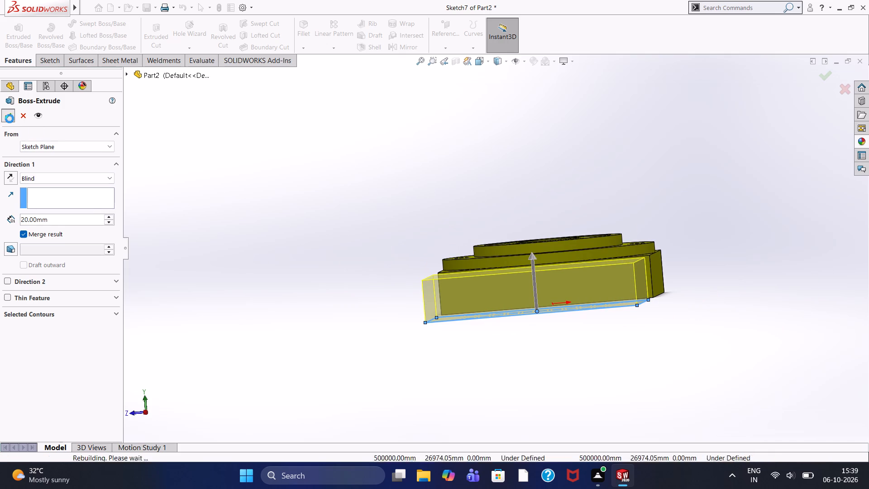
Examine the new square block beside the slotted part in an angled view, checking the part's bosses, slots and holes close up.
{"action": "left_click", "coordinate": [314, 211]}
{"action": "middle_click_drag", "start_coordinate": [332, 204], "coordinate": [391, 296]}
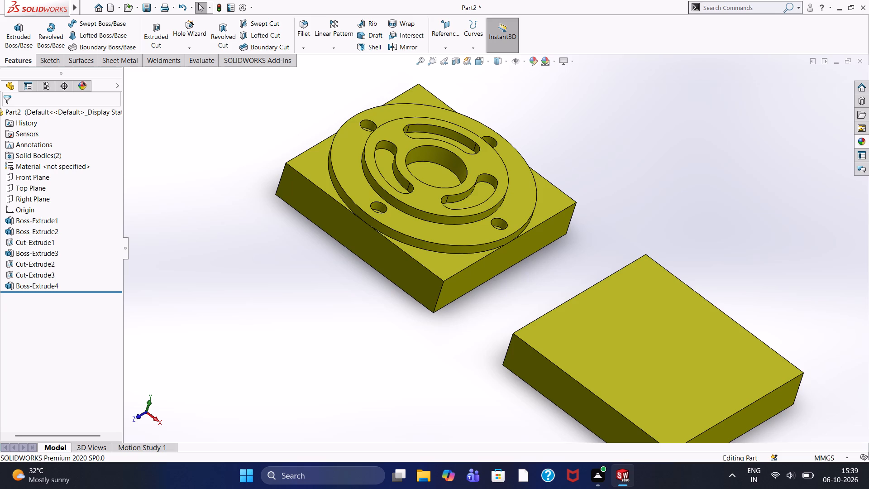
{"action": "scroll", "coordinate": [868, 369], "scroll_direction": "down", "scroll_amount": 3}
{"action": "scroll", "coordinate": [674, 380], "scroll_direction": "up", "scroll_amount": 5}
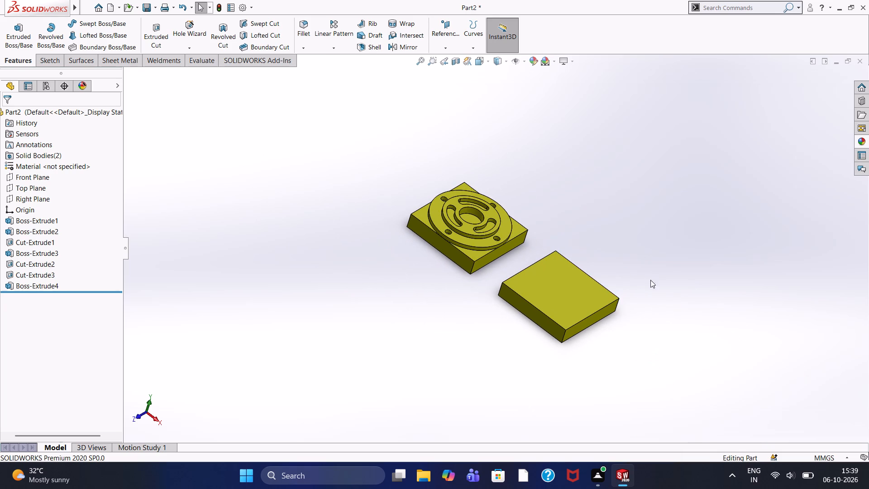
{"action": "scroll", "coordinate": [652, 299], "scroll_direction": "down", "scroll_amount": 3}
{"action": "scroll", "coordinate": [327, 170], "scroll_direction": "down", "scroll_amount": 6}
{"action": "scroll", "coordinate": [359, 178], "scroll_direction": "up", "scroll_amount": 2}
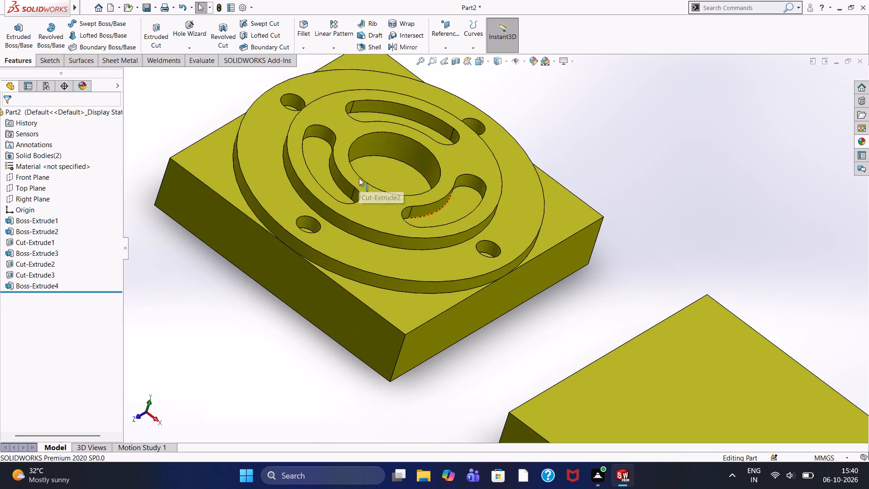
{"action": "scroll", "coordinate": [359, 182], "scroll_direction": "up", "scroll_amount": 3}
{"action": "scroll", "coordinate": [399, 206], "scroll_direction": "down", "scroll_amount": 1}
{"action": "scroll", "coordinate": [570, 288], "scroll_direction": "up", "scroll_amount": 3}
Sketch a 100 mm diameter circle on the second block's top face, centred on the square.
{"action": "left_click", "coordinate": [608, 326]}
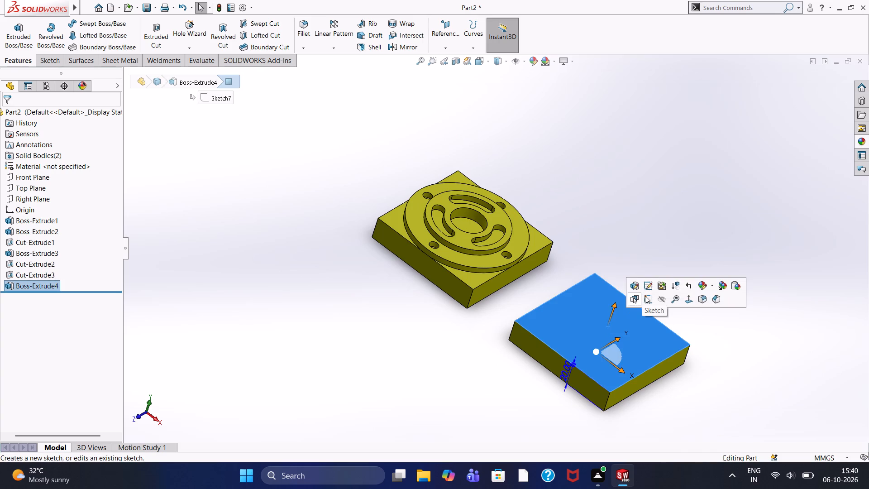
{"action": "left_click", "coordinate": [645, 296]}
{"action": "double_click", "coordinate": [645, 296], "text": "ctrl"}
{"action": "key", "text": "ctrl+8"}
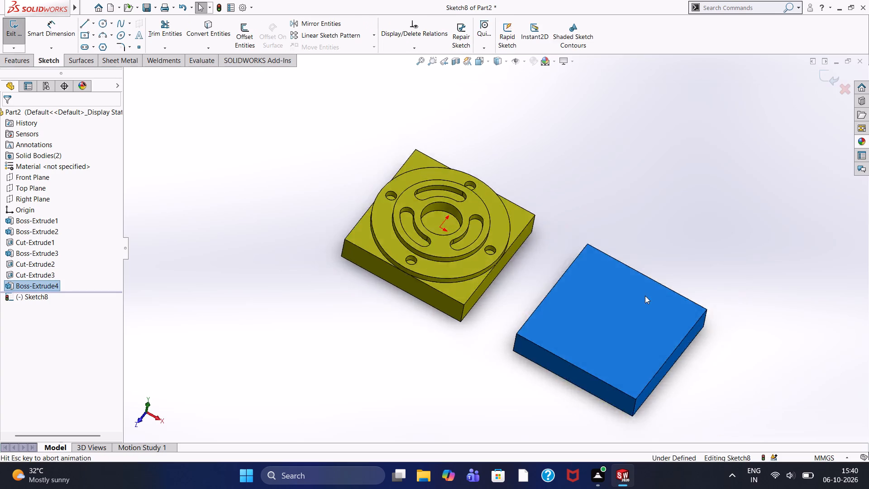
{"action": "left_click", "coordinate": [594, 133]}
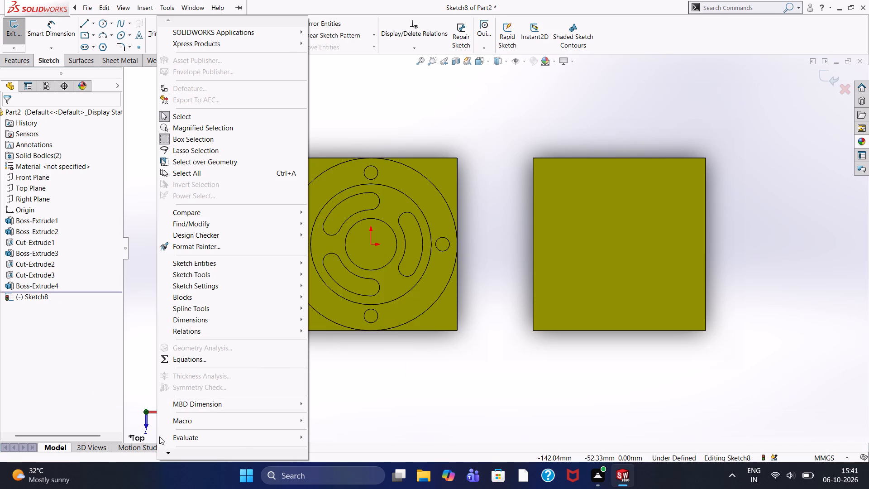
{"action": "left_click", "coordinate": [463, 353]}
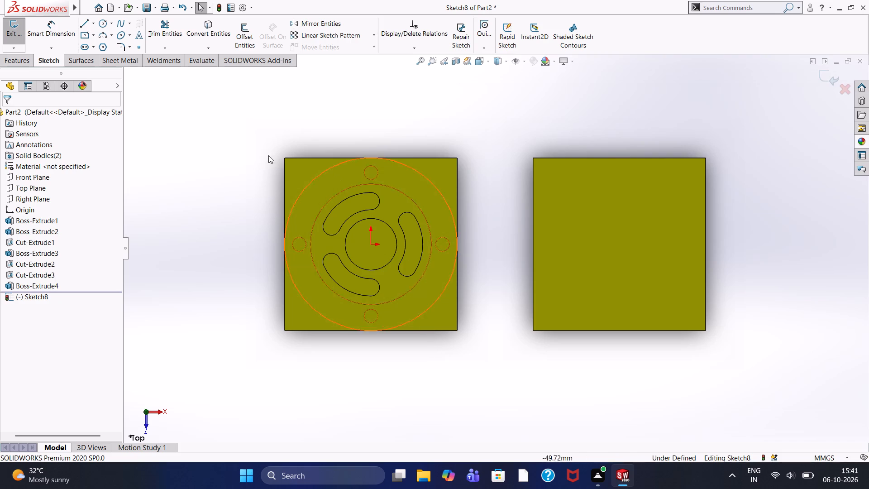
{"action": "left_click", "coordinate": [103, 26]}
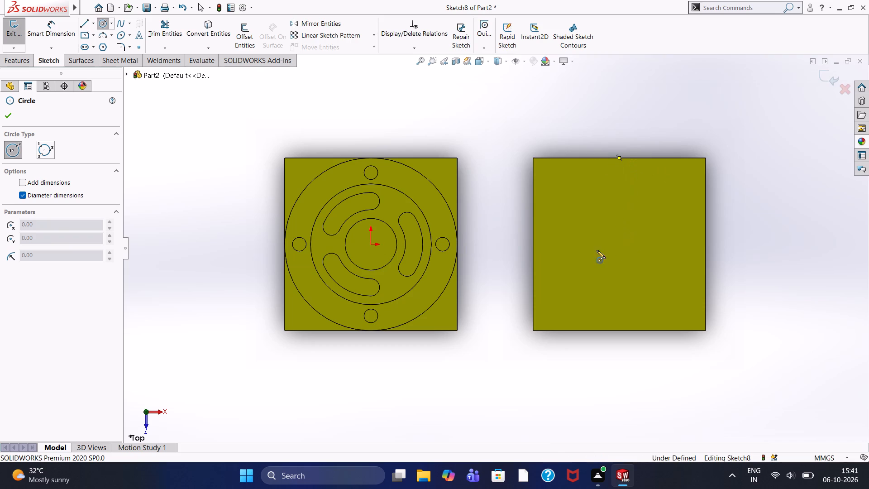
{"action": "left_click", "coordinate": [621, 244]}
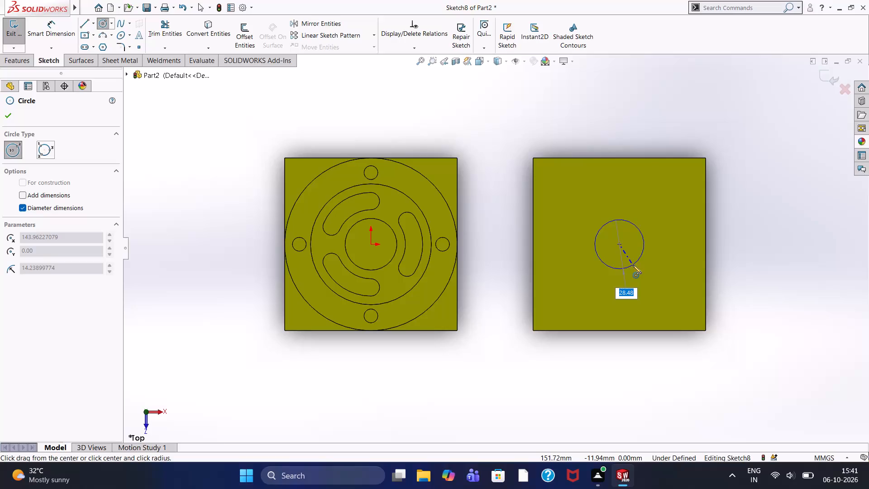
{"action": "type", "text": "100"}
{"action": "key", "text": "Return"}
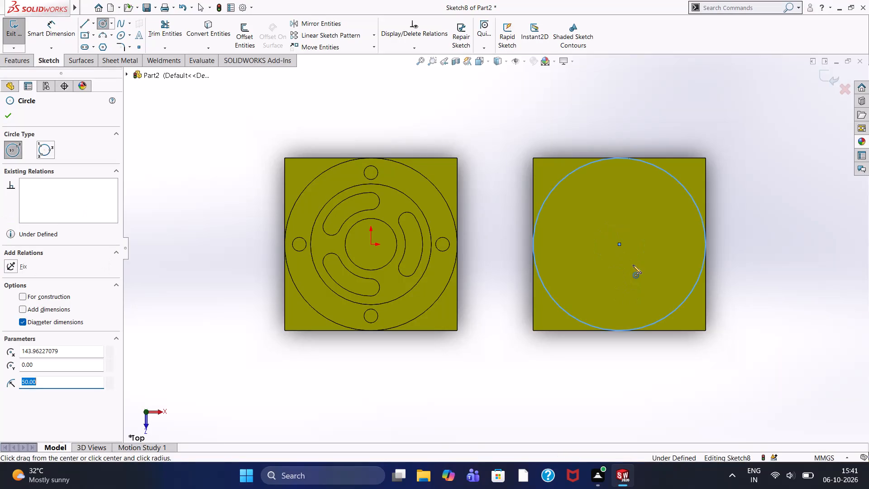
{"action": "left_click", "coordinate": [11, 116]}
Extrude the circle as a 5 mm blind boss from the sketch plane with Merge result on.
{"action": "left_click", "coordinate": [25, 60]}
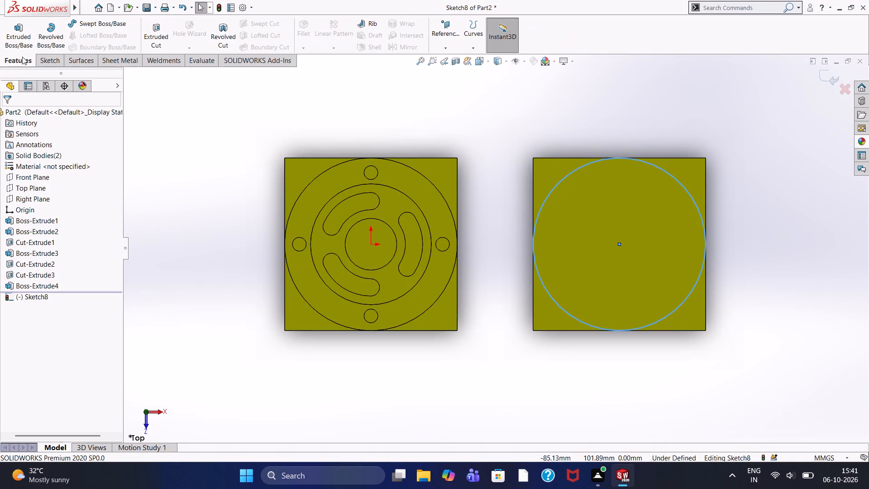
{"action": "left_click", "coordinate": [20, 41]}
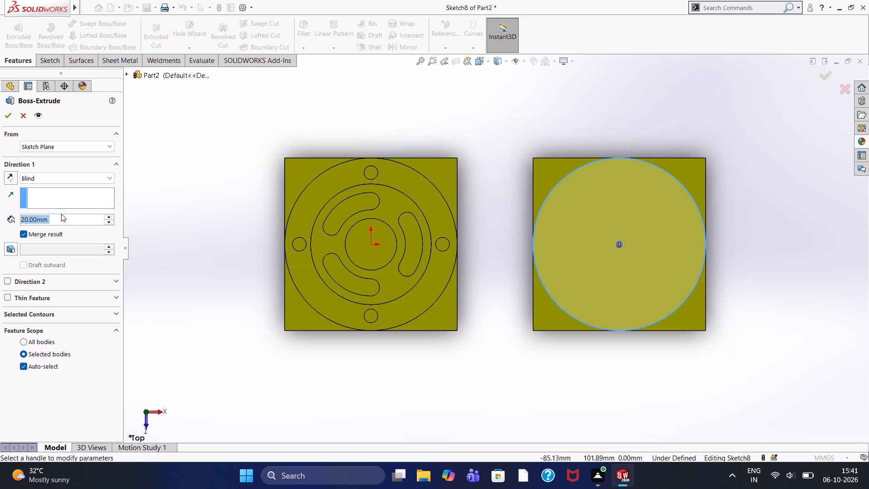
{"action": "left_click_drag", "start_coordinate": [63, 220], "coordinate": [0, 227]}
{"action": "key", "text": "5"}
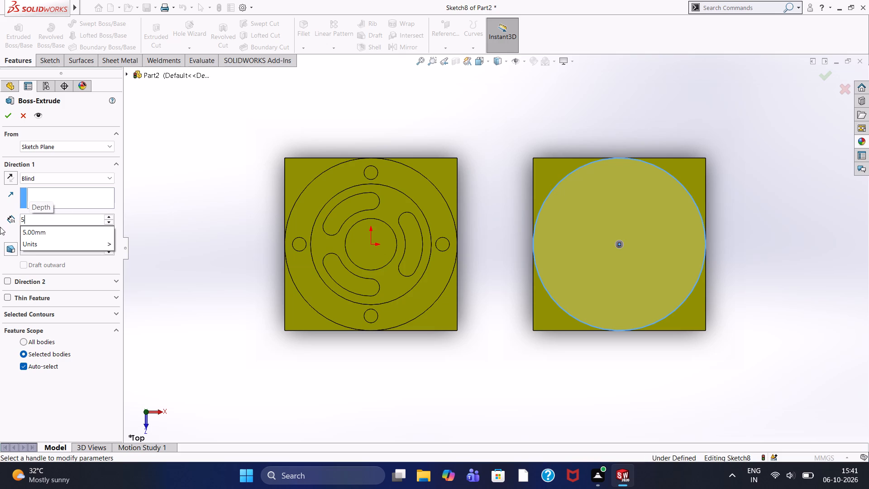
{"action": "key", "text": "Return"}
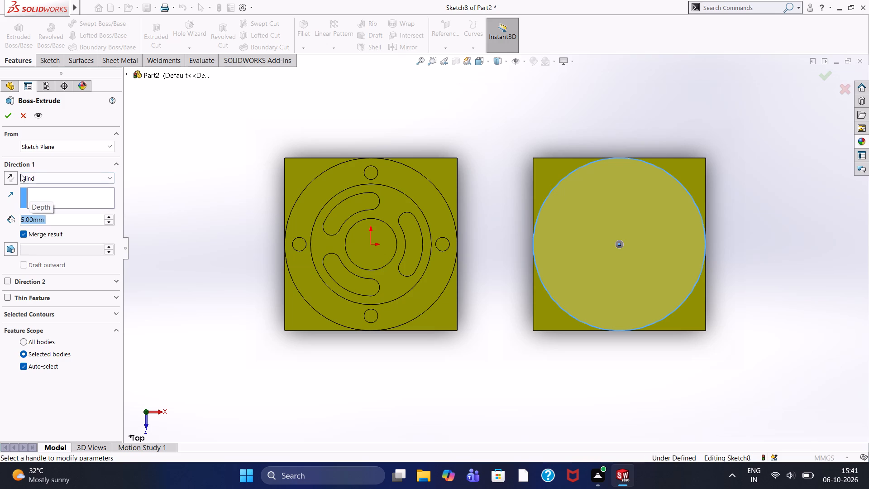
{"action": "left_click", "coordinate": [10, 115]}
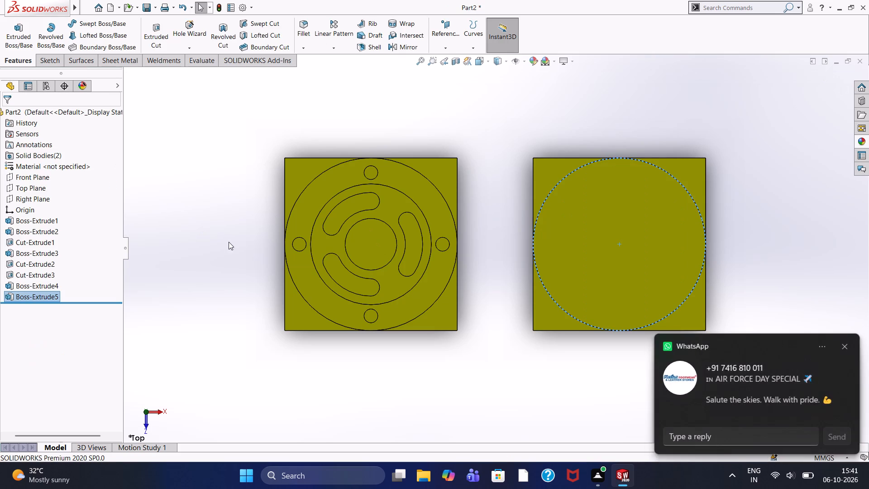
Inspect the new round boss and the slotted part together from several angles, and dismiss the chat notification.
{"action": "middle_click_drag", "start_coordinate": [229, 242], "coordinate": [251, 154]}
{"action": "left_click", "coordinate": [524, 151]}
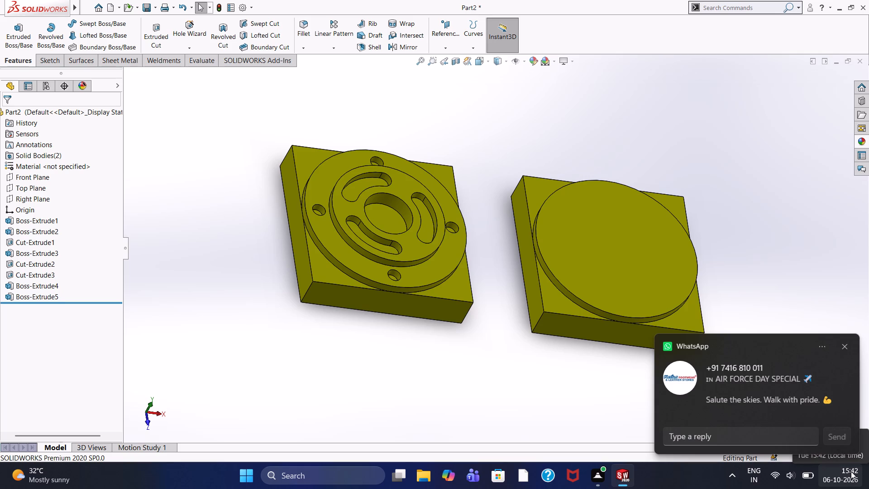
{"action": "scroll", "coordinate": [851, 471], "scroll_direction": "down", "scroll_amount": 4}
{"action": "left_click", "coordinate": [844, 346]}
{"action": "scroll", "coordinate": [778, 330], "scroll_direction": "up", "scroll_amount": 2}
{"action": "scroll", "coordinate": [694, 343], "scroll_direction": "down", "scroll_amount": 1}
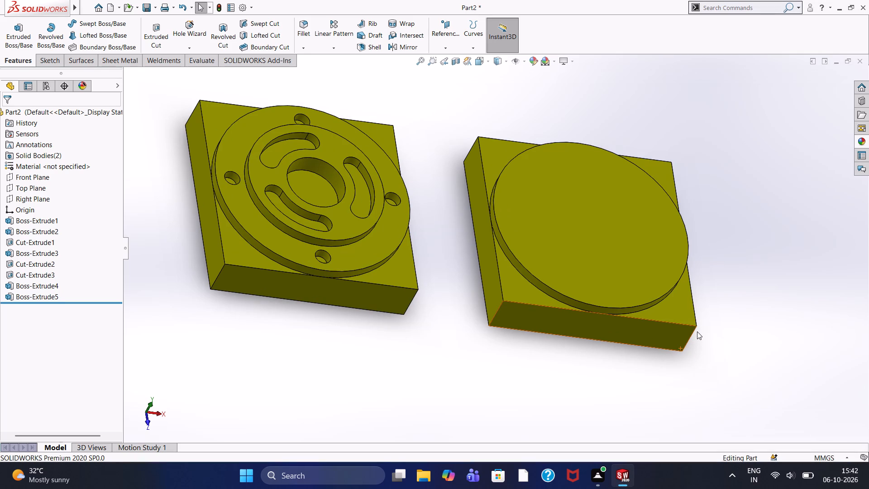
{"action": "scroll", "coordinate": [697, 331], "scroll_direction": "down", "scroll_amount": 1}
{"action": "scroll", "coordinate": [697, 331], "scroll_direction": "up", "scroll_amount": 2}
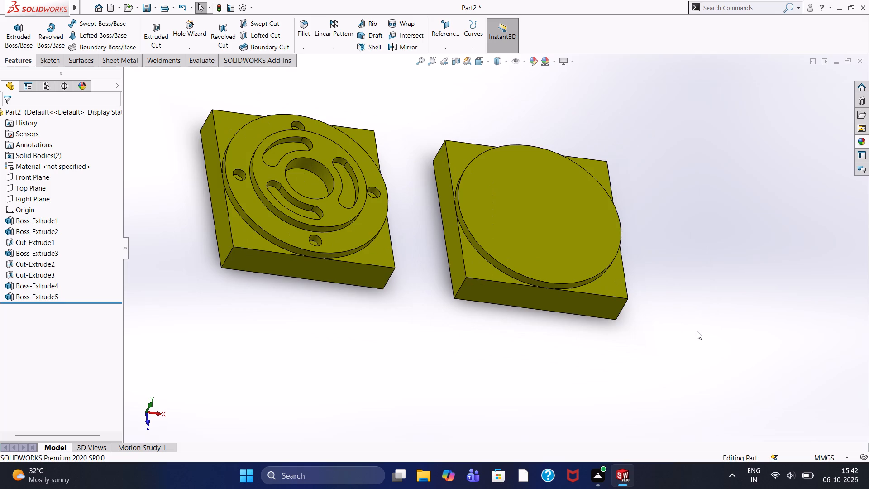
{"action": "middle_click_drag", "start_coordinate": [707, 332], "coordinate": [691, 314]}
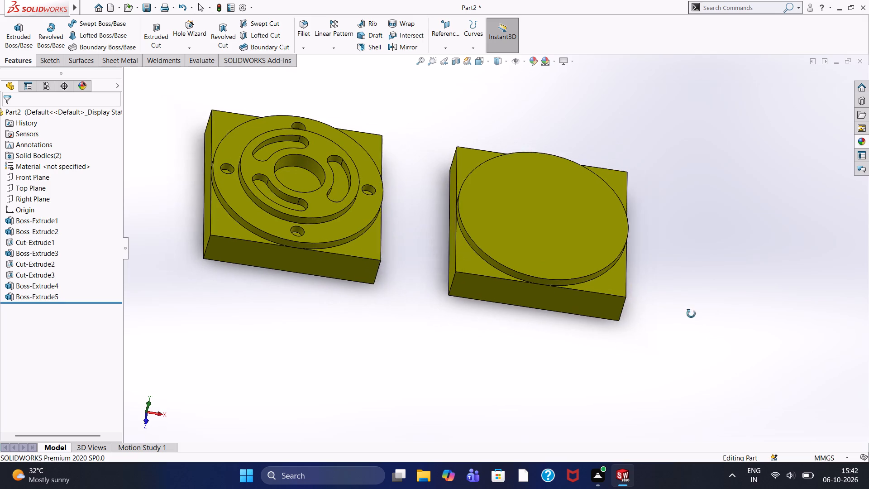
{"action": "middle_click_drag", "start_coordinate": [691, 314], "coordinate": [679, 303]}
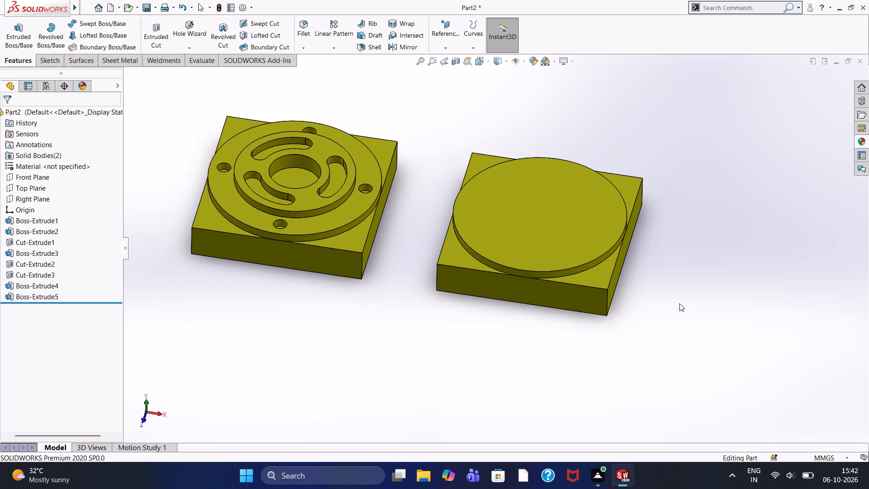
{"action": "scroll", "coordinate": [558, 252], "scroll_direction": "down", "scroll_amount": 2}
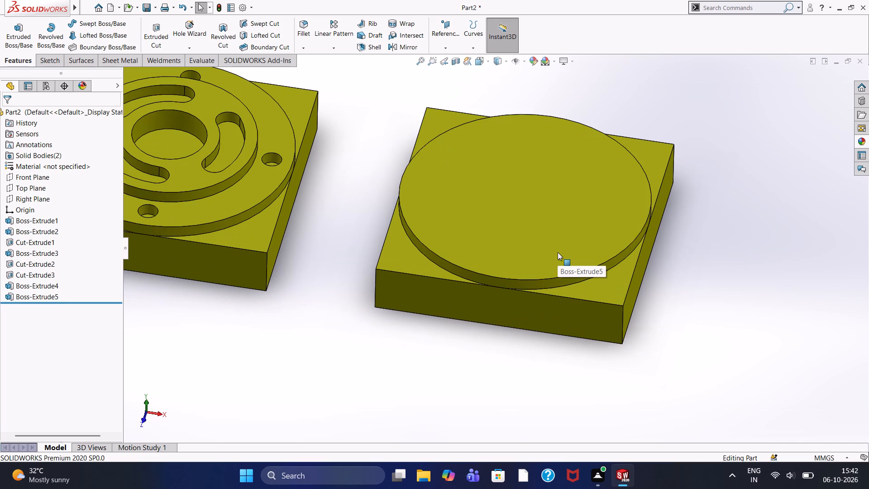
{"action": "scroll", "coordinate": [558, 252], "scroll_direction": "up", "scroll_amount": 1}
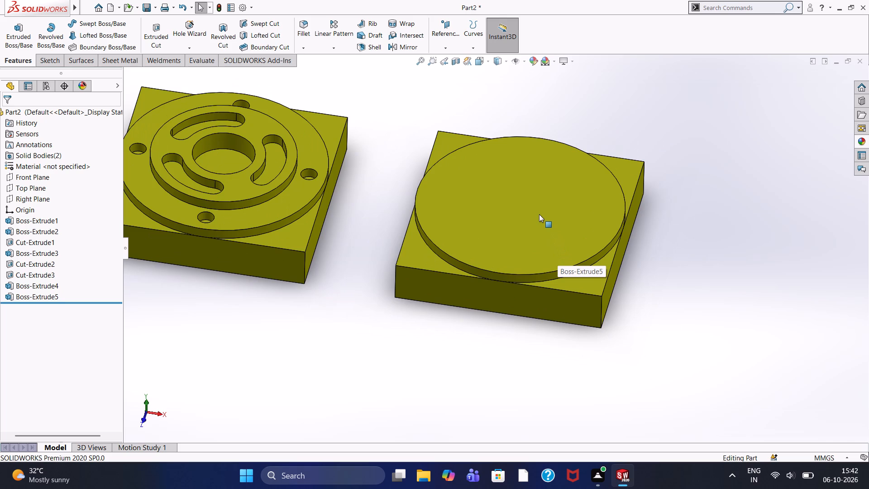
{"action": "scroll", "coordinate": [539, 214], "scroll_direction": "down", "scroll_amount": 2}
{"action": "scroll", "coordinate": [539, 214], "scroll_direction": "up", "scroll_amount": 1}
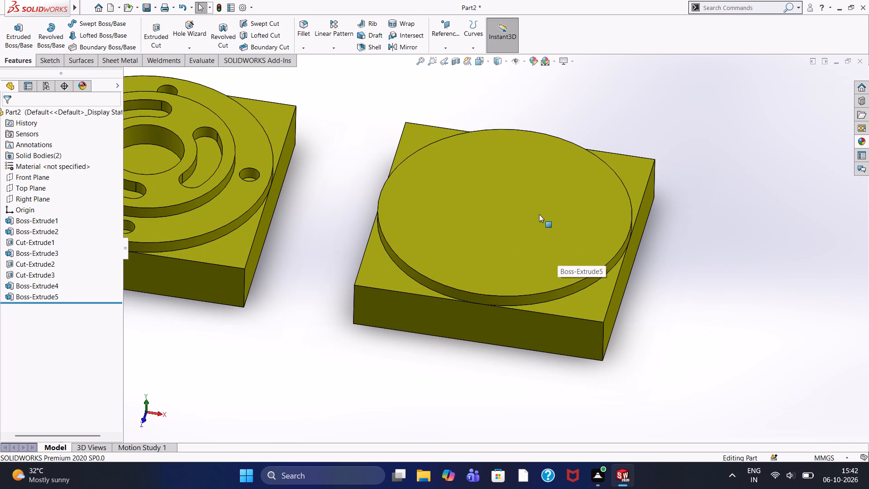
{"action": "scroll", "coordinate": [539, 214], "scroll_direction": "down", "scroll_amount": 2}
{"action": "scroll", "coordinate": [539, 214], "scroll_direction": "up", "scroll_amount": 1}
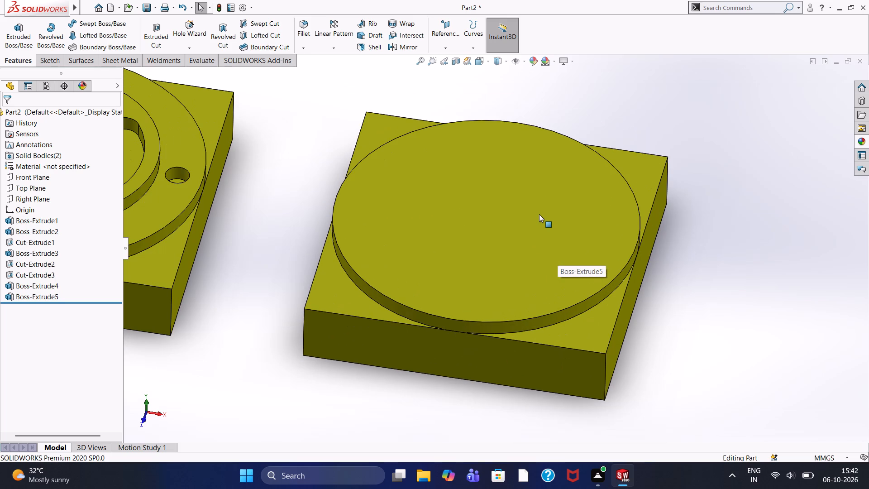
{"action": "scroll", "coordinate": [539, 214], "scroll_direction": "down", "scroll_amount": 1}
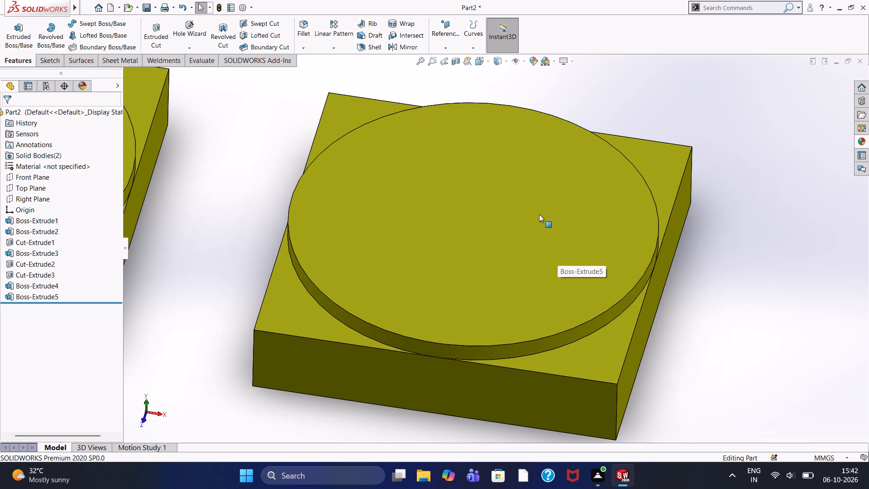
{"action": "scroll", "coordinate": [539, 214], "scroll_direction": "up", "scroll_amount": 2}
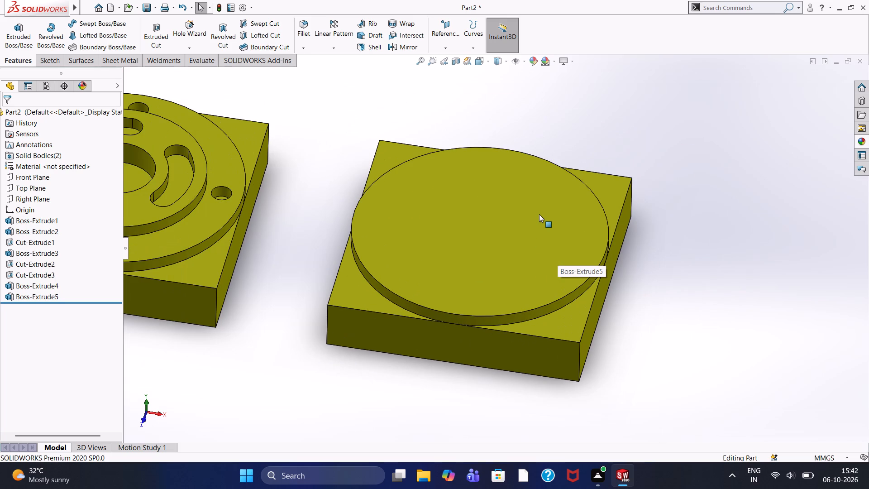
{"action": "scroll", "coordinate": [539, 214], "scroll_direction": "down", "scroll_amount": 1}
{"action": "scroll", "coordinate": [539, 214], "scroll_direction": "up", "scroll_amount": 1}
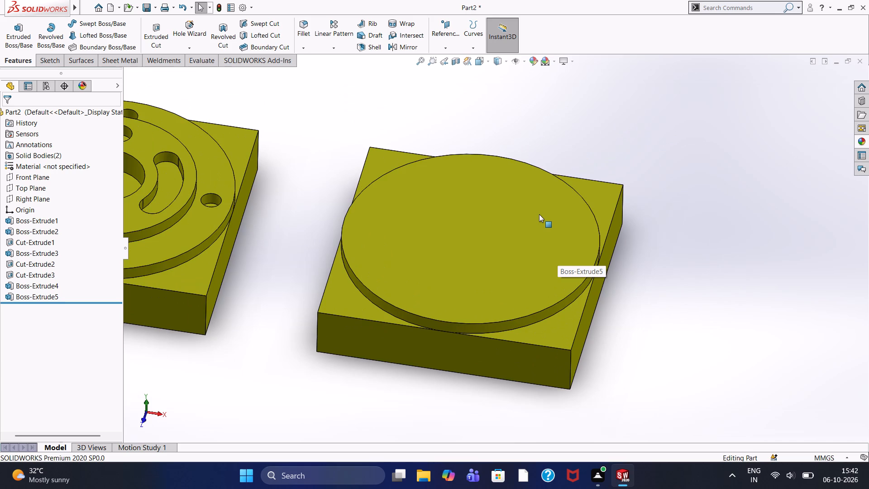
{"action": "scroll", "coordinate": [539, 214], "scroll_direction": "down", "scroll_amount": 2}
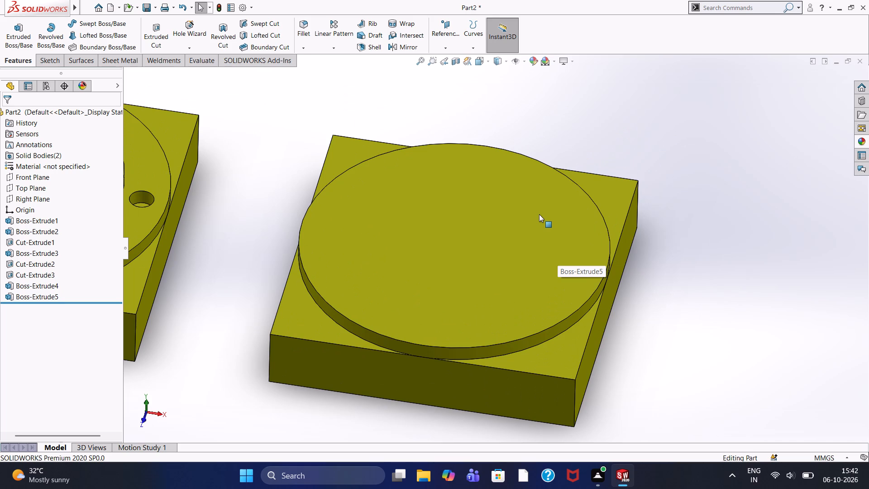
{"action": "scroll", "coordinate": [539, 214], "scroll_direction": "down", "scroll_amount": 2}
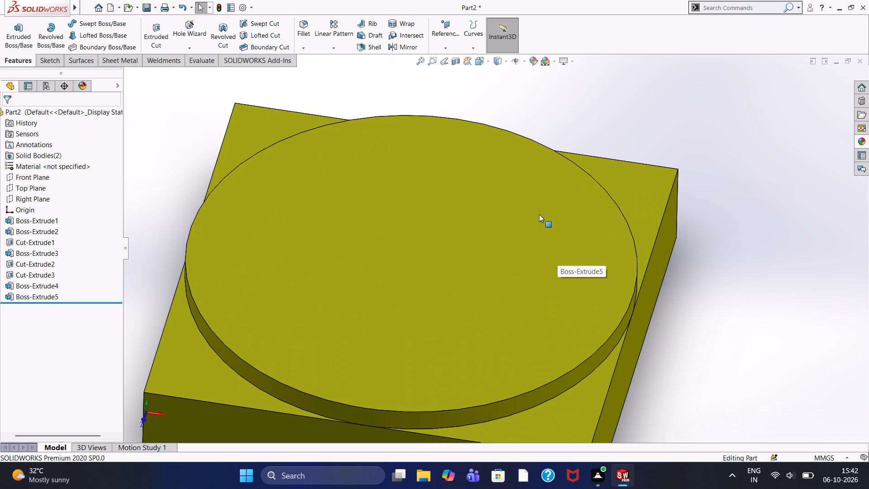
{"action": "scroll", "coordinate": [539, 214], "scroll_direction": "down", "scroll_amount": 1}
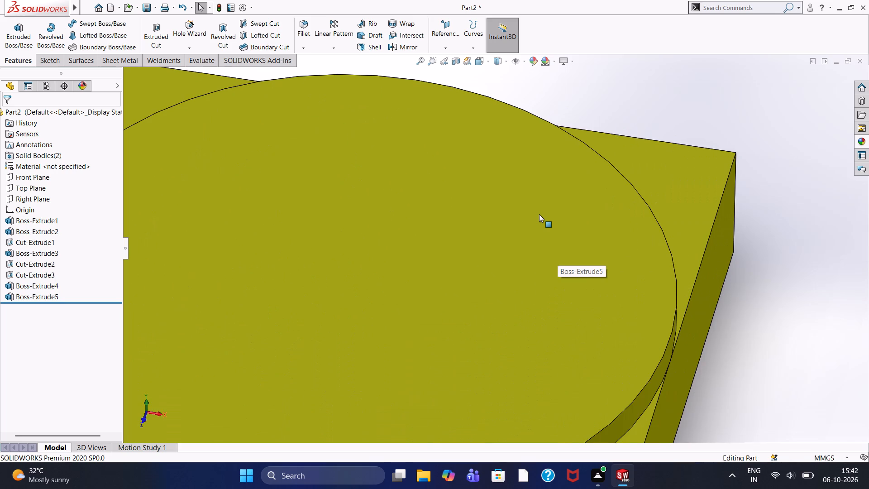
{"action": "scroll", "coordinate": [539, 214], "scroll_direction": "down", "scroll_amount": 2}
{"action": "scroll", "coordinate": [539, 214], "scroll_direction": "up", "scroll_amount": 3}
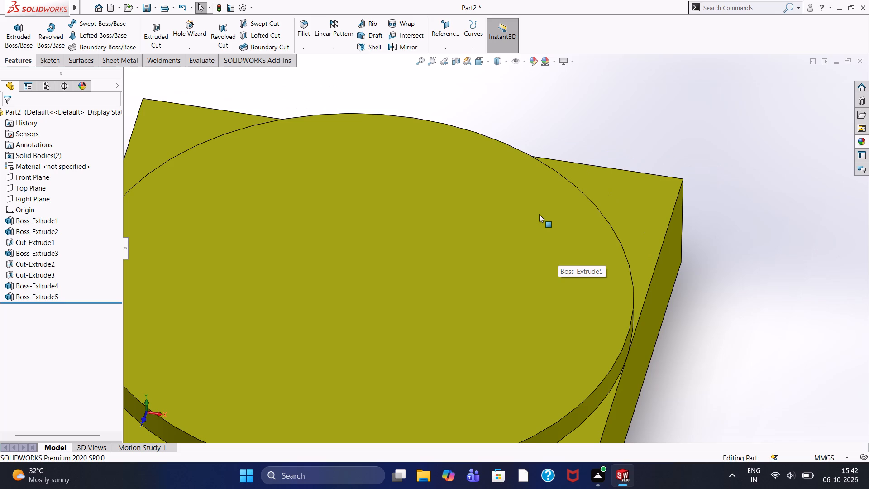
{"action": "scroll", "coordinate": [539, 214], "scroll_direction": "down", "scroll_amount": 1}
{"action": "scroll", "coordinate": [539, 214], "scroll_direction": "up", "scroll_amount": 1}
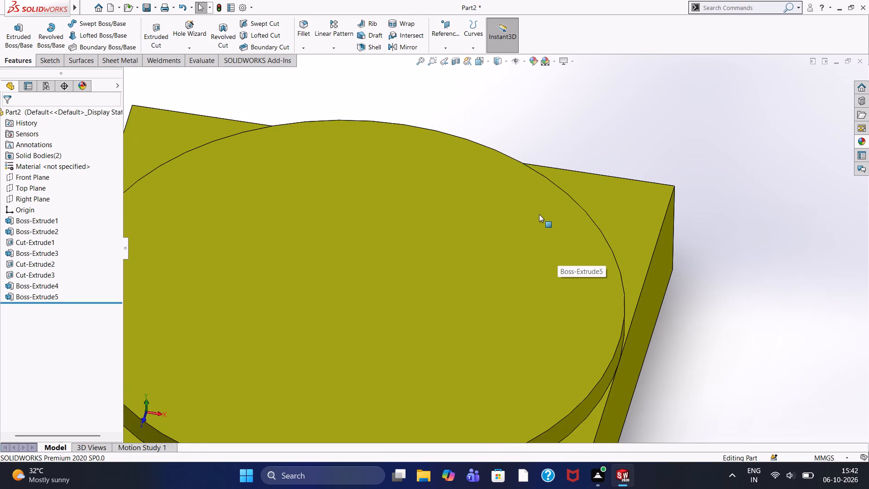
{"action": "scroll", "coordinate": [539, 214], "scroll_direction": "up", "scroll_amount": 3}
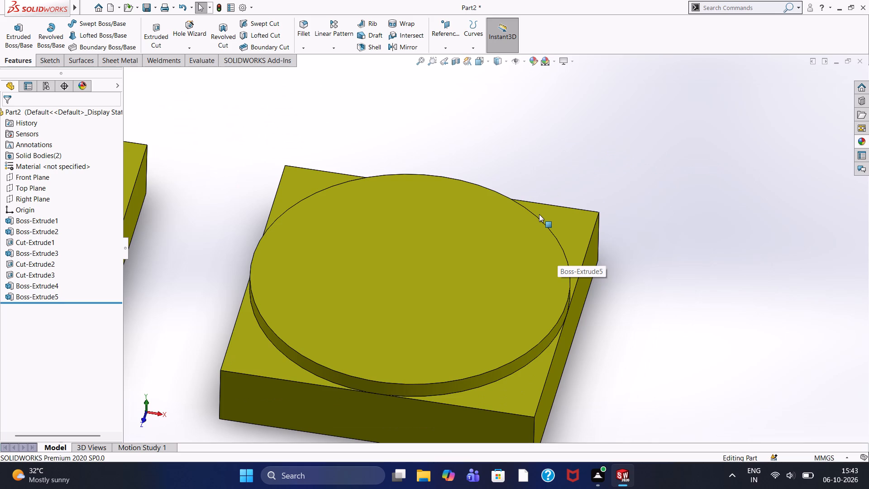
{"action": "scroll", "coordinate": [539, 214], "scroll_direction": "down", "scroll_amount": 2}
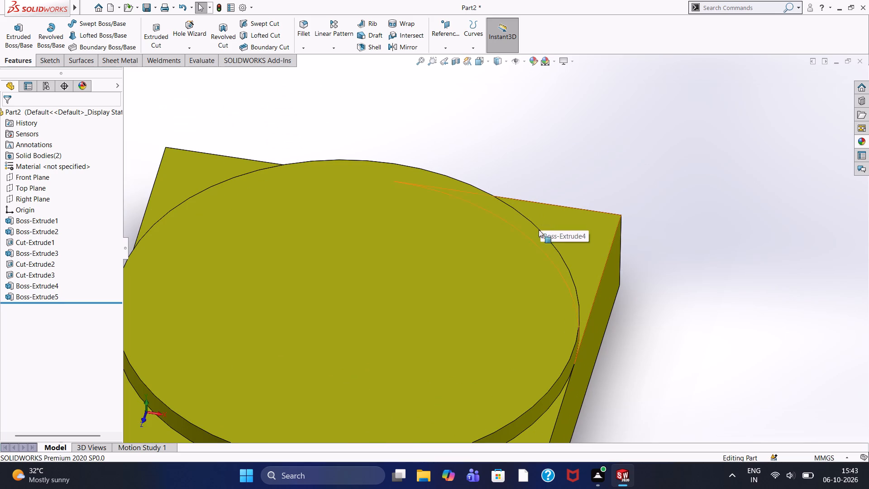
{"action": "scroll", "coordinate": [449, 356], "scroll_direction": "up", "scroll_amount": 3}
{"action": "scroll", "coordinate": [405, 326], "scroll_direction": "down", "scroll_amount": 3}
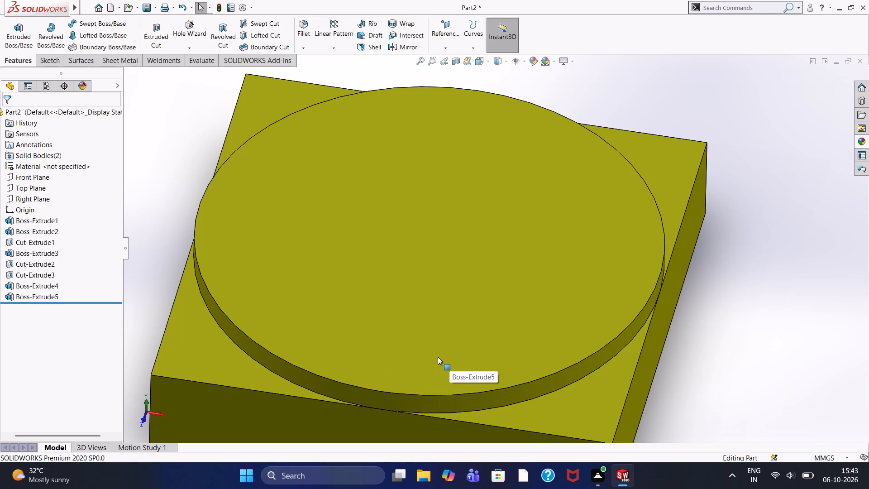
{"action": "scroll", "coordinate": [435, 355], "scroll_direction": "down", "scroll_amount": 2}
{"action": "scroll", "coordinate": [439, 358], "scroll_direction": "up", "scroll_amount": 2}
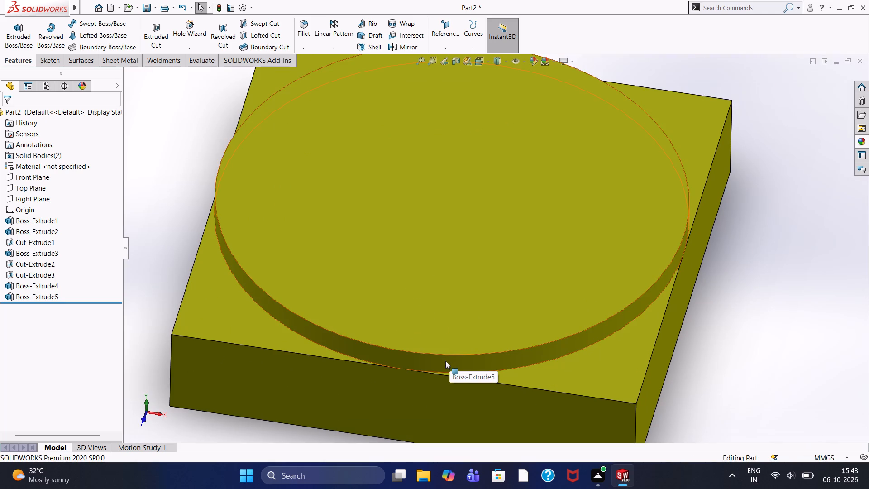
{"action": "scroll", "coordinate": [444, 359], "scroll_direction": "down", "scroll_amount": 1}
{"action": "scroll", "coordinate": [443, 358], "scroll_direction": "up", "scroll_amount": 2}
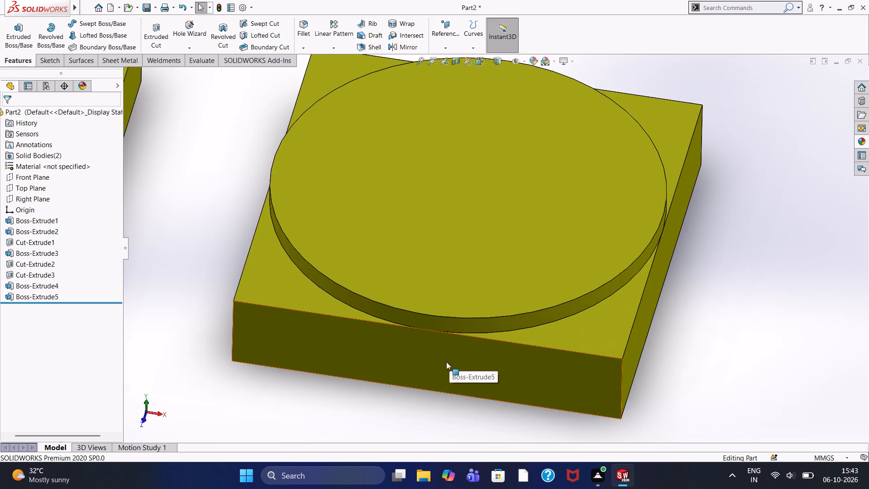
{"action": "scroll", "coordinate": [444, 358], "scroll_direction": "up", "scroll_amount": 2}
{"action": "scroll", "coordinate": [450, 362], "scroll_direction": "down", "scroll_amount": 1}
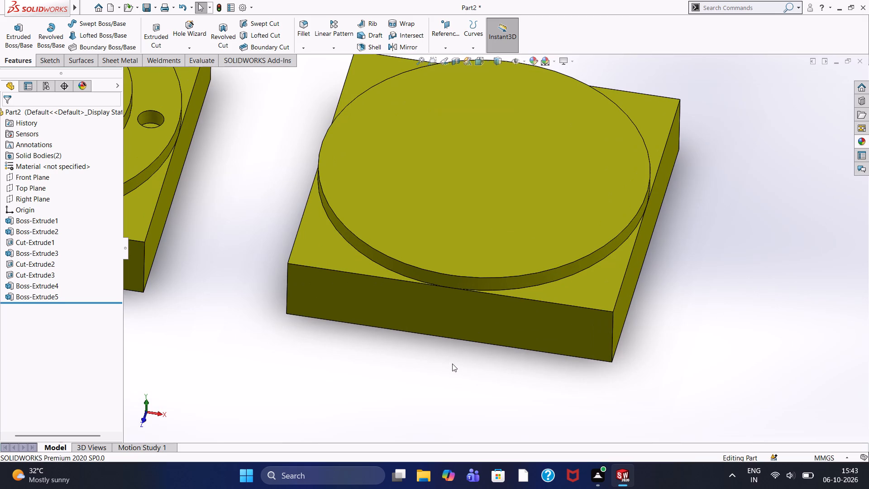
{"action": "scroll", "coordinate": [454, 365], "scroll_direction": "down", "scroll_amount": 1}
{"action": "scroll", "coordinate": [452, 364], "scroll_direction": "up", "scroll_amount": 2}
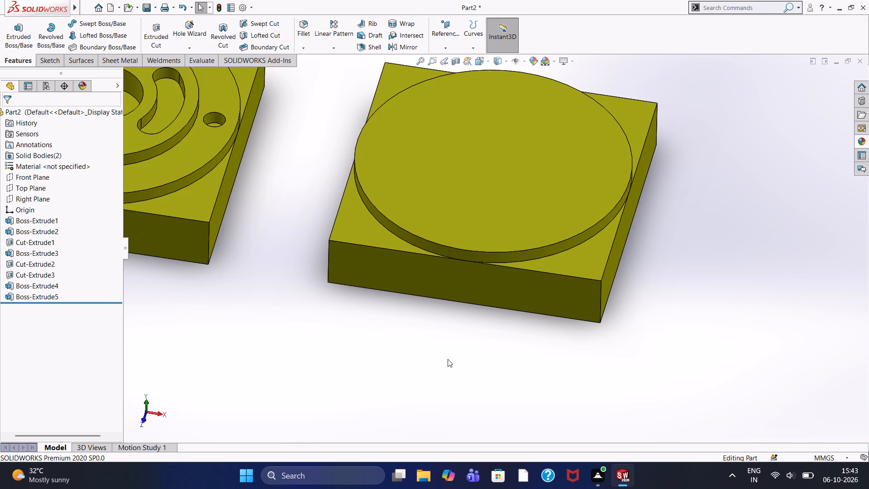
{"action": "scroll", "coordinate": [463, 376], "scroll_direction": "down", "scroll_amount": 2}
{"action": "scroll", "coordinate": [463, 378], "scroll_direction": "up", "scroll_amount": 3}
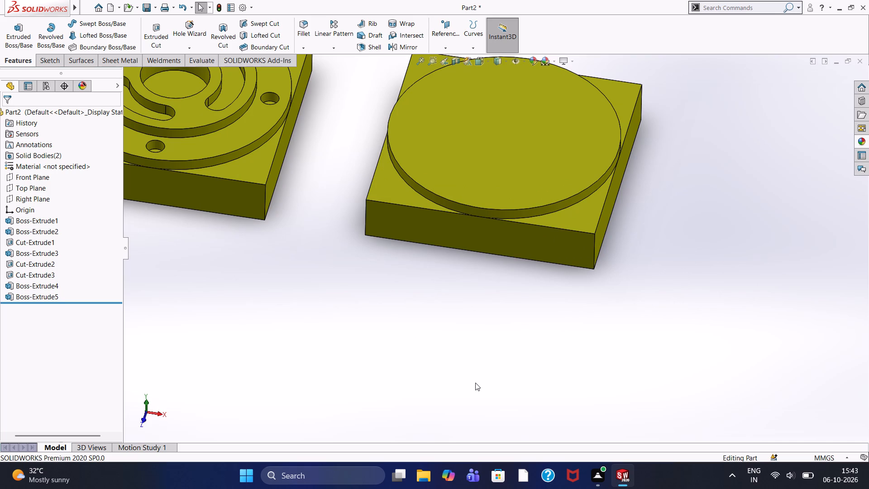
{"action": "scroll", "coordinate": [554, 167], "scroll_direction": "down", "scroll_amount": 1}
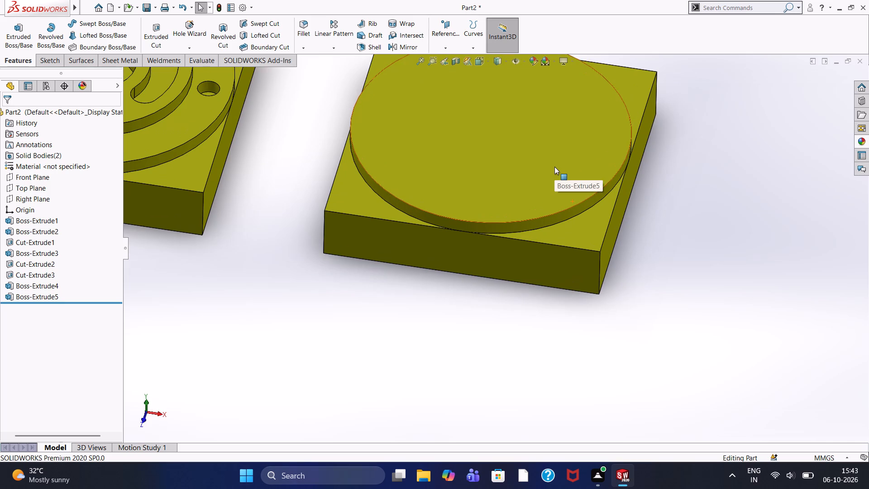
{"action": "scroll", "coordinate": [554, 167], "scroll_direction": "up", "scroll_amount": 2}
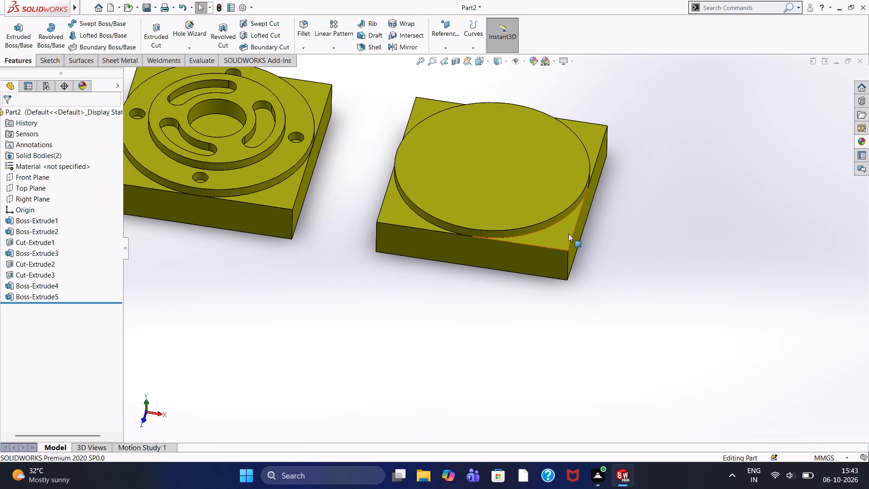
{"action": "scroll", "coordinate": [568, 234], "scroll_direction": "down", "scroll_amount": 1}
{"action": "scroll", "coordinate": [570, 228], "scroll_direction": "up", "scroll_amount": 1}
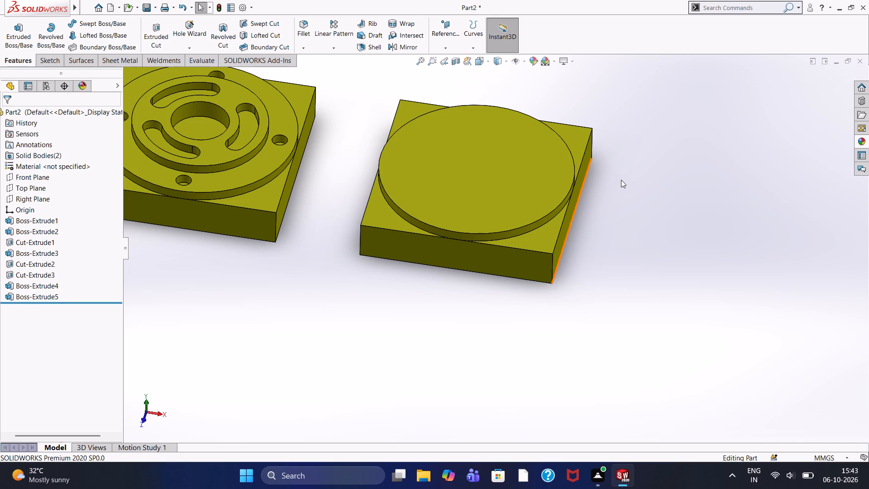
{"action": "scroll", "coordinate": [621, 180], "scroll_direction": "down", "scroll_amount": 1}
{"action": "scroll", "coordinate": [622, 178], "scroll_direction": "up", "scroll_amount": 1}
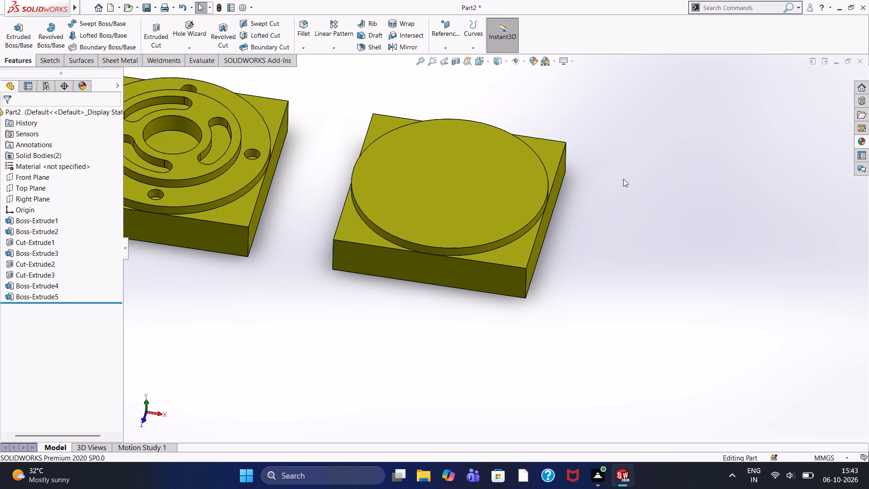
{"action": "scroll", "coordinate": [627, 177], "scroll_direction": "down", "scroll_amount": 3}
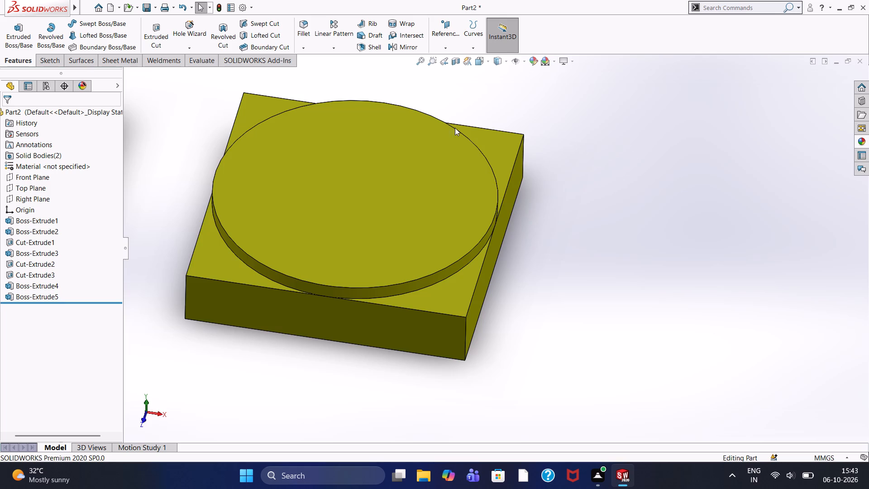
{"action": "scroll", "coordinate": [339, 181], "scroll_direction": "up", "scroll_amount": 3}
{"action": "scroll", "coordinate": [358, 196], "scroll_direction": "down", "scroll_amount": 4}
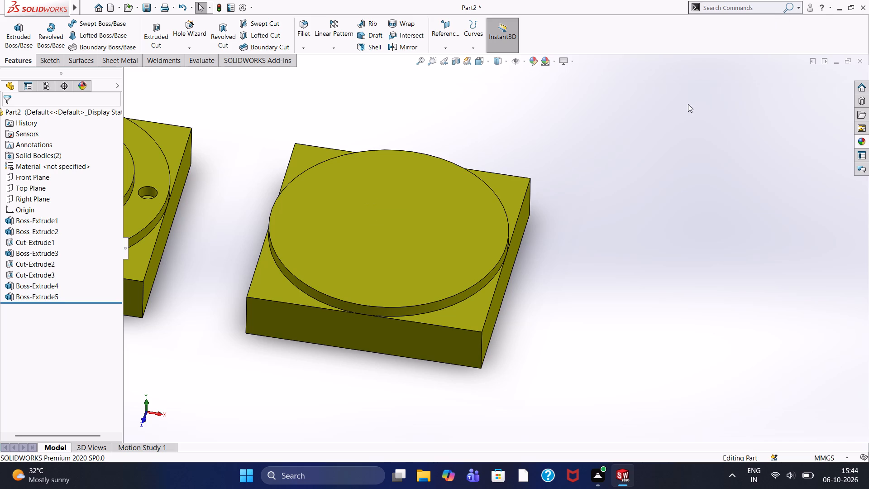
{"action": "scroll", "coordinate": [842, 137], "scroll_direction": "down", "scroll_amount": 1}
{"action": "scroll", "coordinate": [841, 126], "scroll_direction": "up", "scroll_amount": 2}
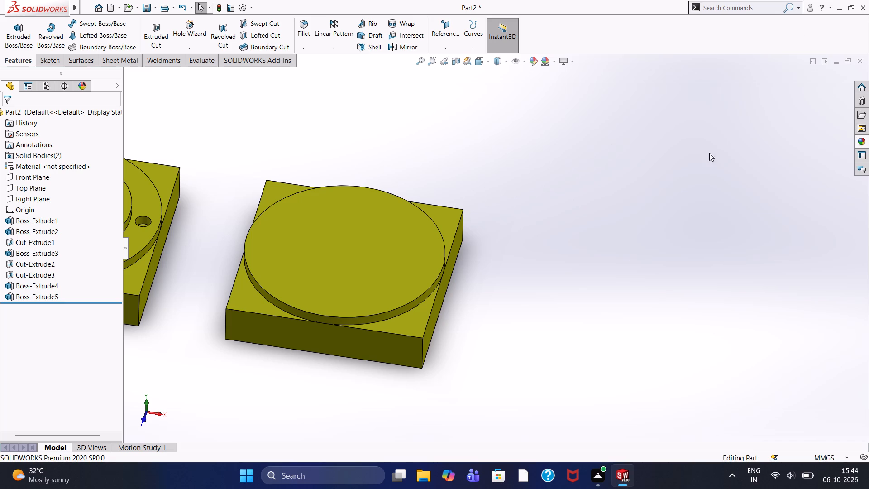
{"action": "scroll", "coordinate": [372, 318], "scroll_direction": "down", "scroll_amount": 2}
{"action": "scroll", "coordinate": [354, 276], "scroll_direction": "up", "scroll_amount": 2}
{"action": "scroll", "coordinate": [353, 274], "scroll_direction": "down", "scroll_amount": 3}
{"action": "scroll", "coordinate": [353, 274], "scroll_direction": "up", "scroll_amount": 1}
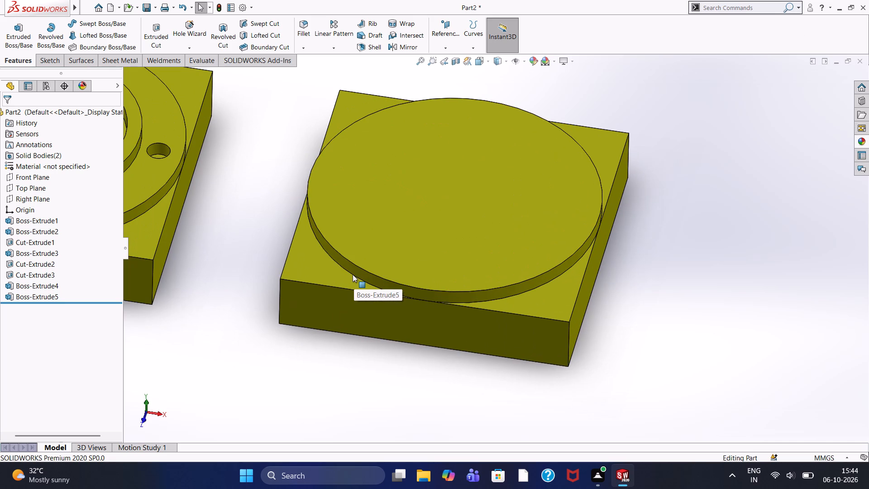
Sketch an 83 mm diameter circle on the second block's round boss top face, concentric with the boss, and dismiss the chat notification.
{"action": "key", "text": "Escape"}
{"action": "scroll", "coordinate": [421, 257], "scroll_direction": "down", "scroll_amount": 1}
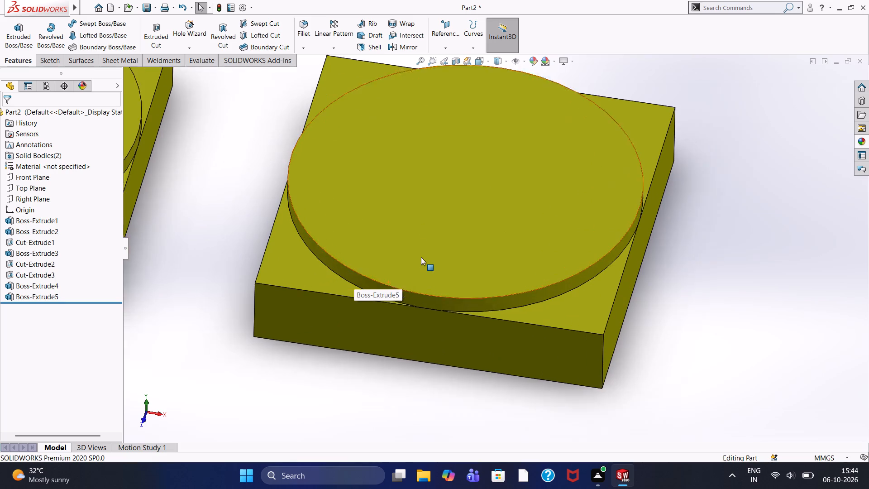
{"action": "scroll", "coordinate": [421, 257], "scroll_direction": "down", "scroll_amount": 1}
{"action": "left_click", "coordinate": [442, 221]}
{"action": "left_click", "coordinate": [480, 197]}
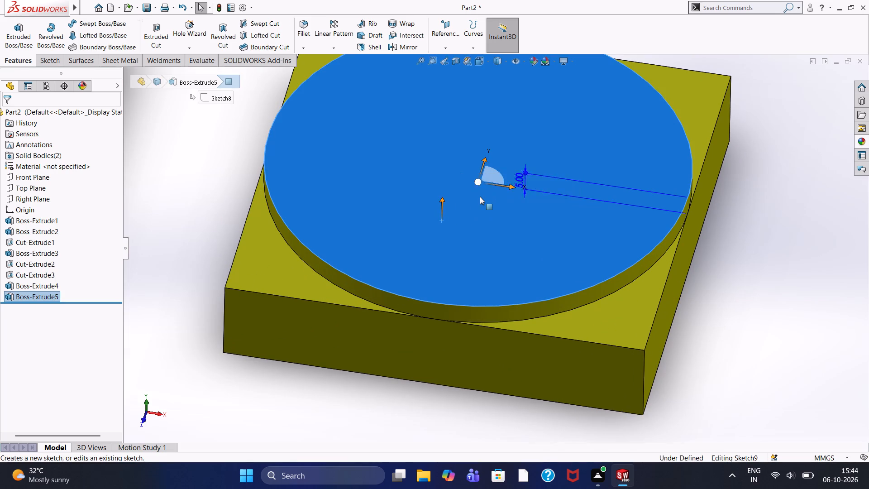
{"action": "key", "text": "ctrl+8"}
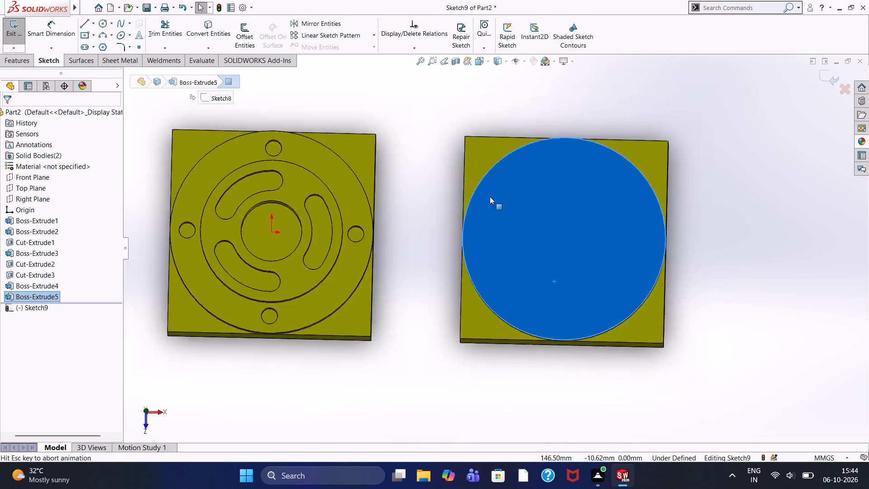
{"action": "left_click", "coordinate": [494, 137]}
{"action": "scroll", "coordinate": [601, 192], "scroll_direction": "down", "scroll_amount": 2}
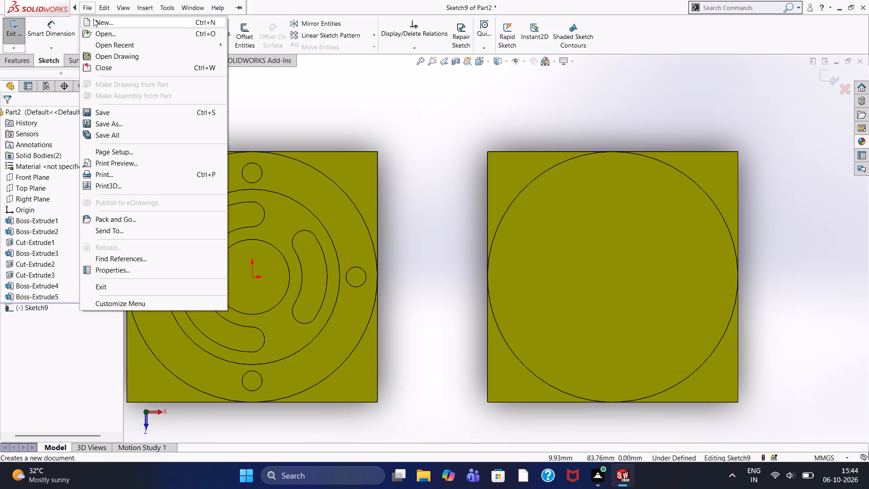
{"action": "left_click", "coordinate": [279, 98]}
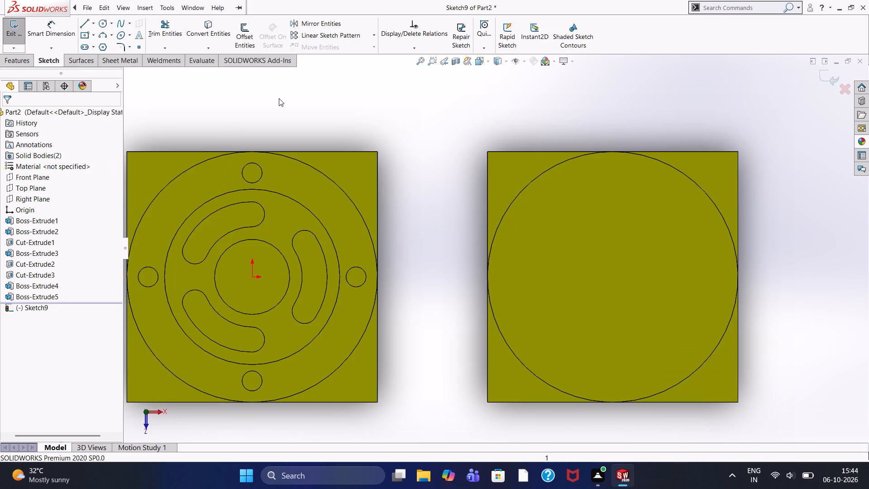
{"action": "left_click", "coordinate": [104, 28]}
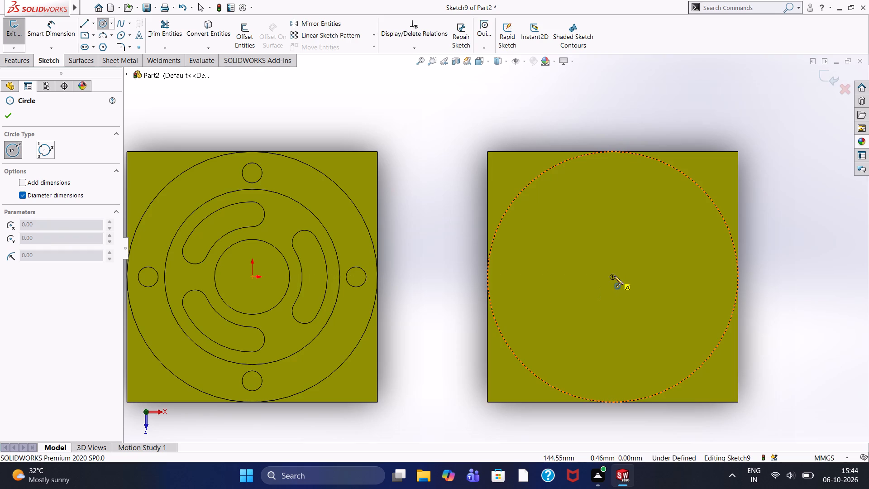
{"action": "left_click", "coordinate": [614, 277]}
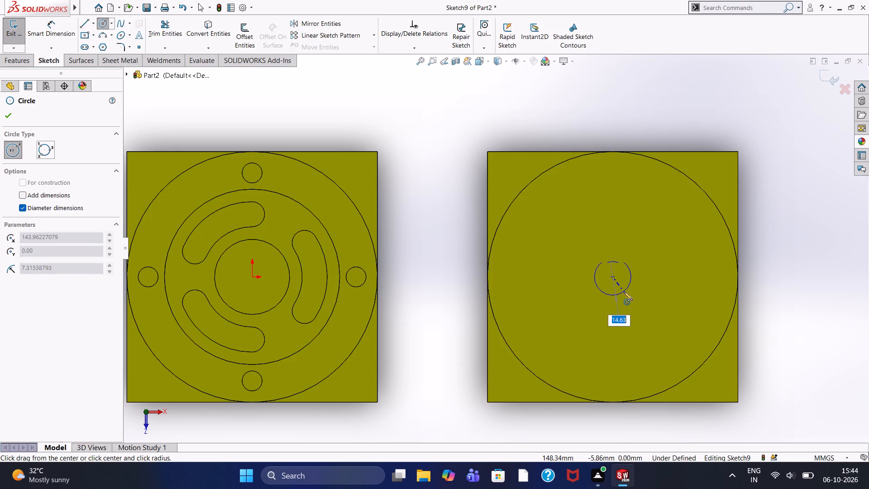
{"action": "type", "text": "83"}
{"action": "key", "text": "Return"}
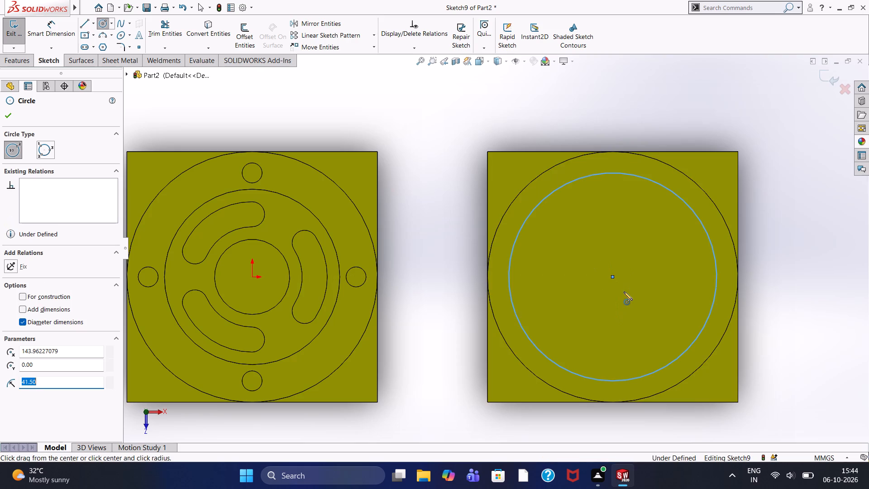
{"action": "key", "text": "Escape"}
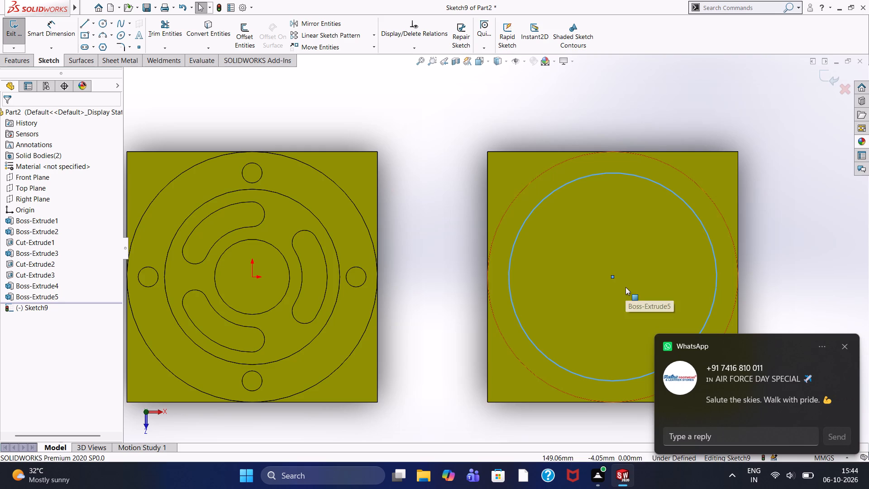
{"action": "left_click", "coordinate": [843, 346]}
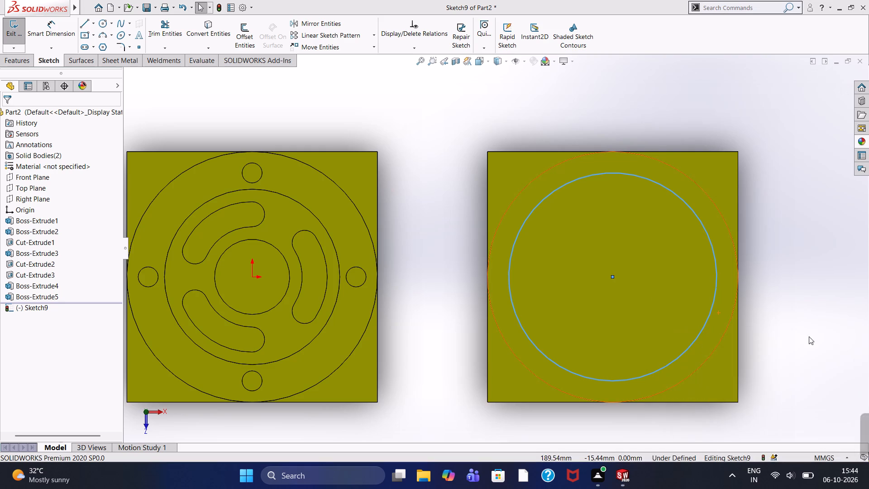
{"action": "key", "text": "Escape"}
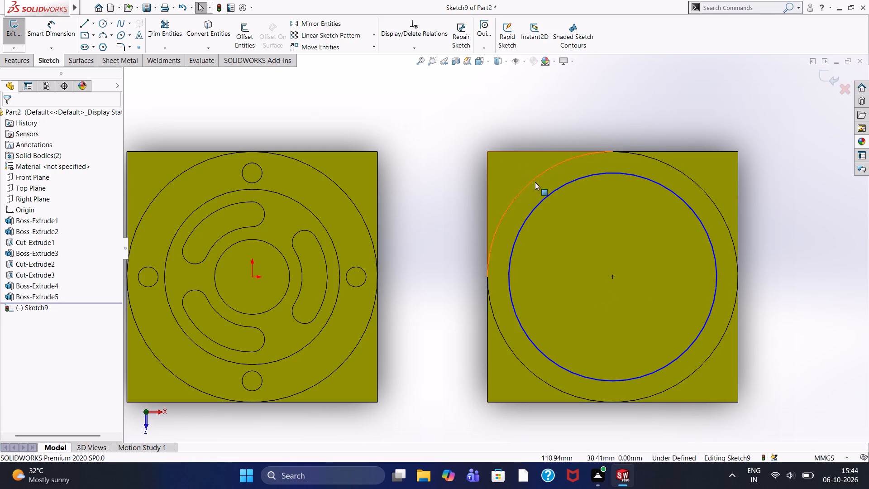
Convert the 83 mm circle to construction geometry.
{"action": "left_click", "coordinate": [548, 195]}
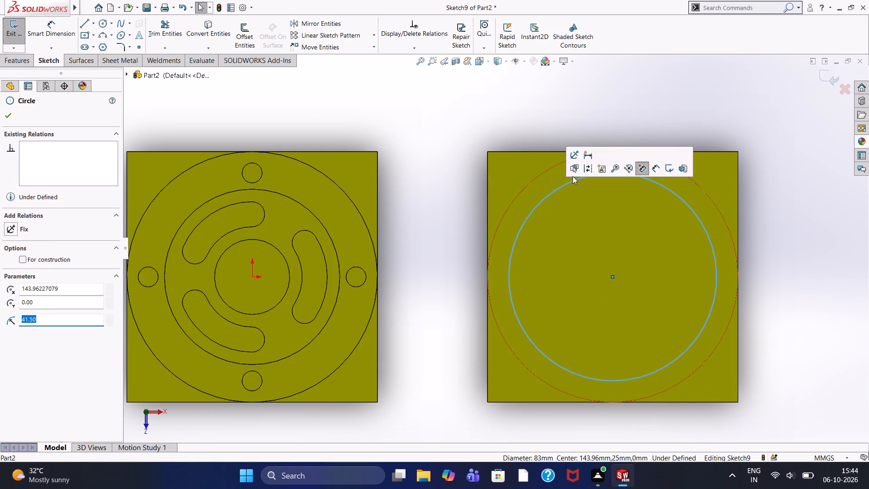
{"action": "left_click", "coordinate": [588, 166]}
{"action": "left_click", "coordinate": [474, 107]}
{"action": "key", "text": "Escape"}
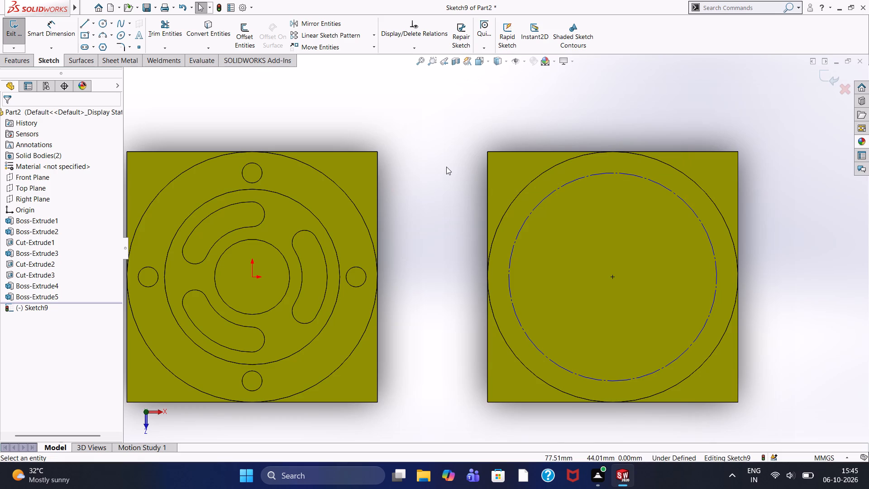
Sketch four 8 mm diameter circles centred on the quadrant points of the 83 mm construction circle.
{"action": "left_click", "coordinate": [102, 26]}
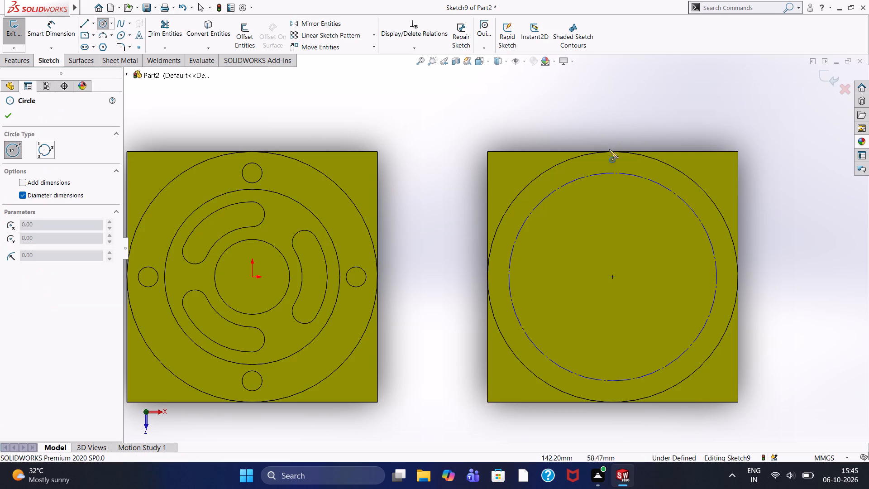
{"action": "left_click", "coordinate": [614, 173]}
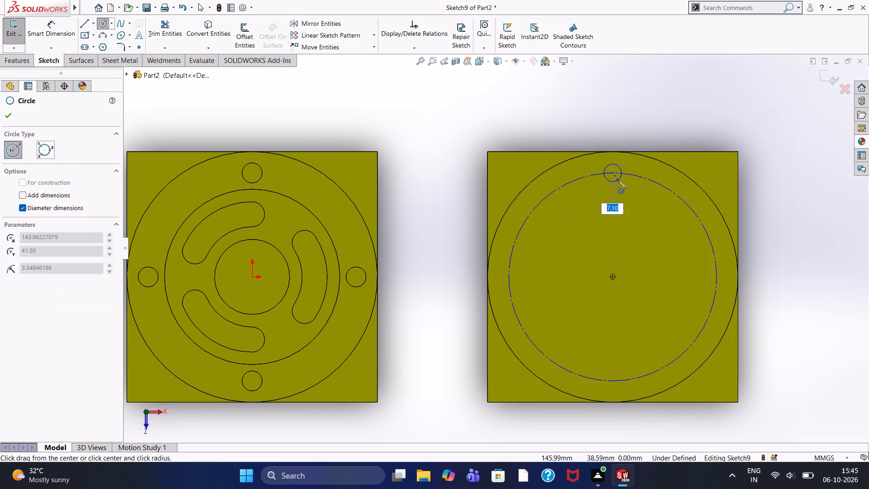
{"action": "key", "text": "8"}
{"action": "key", "text": "Return"}
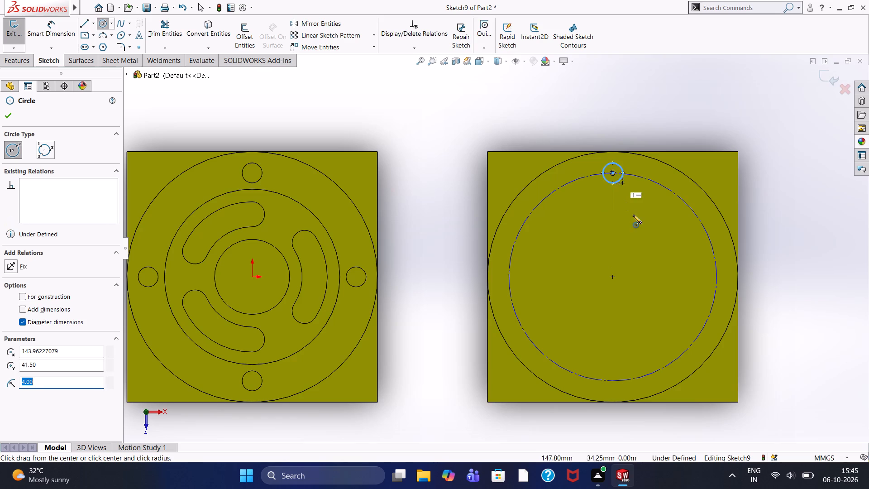
{"action": "left_click", "coordinate": [717, 276]}
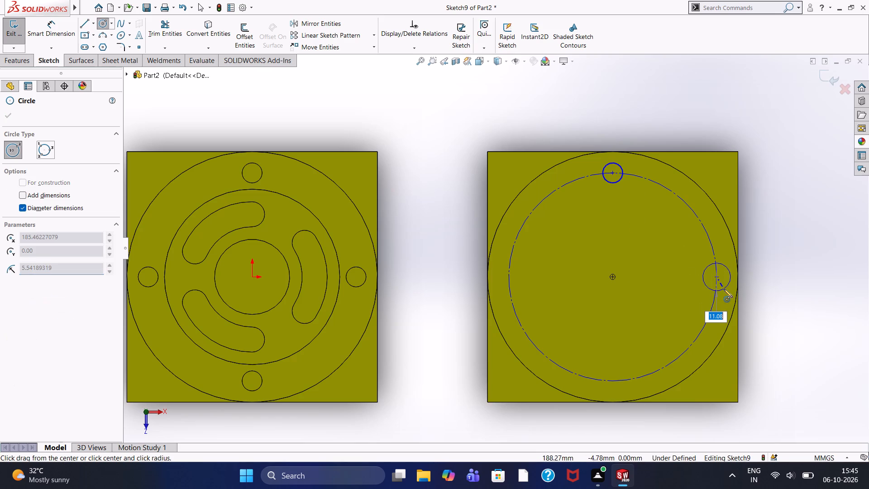
{"action": "key", "text": "8"}
{"action": "key", "text": "Return"}
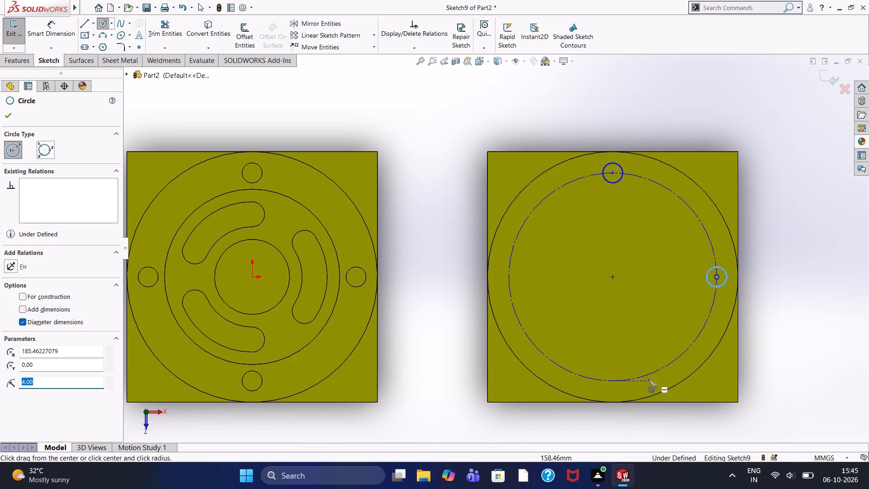
{"action": "left_click", "coordinate": [613, 381]}
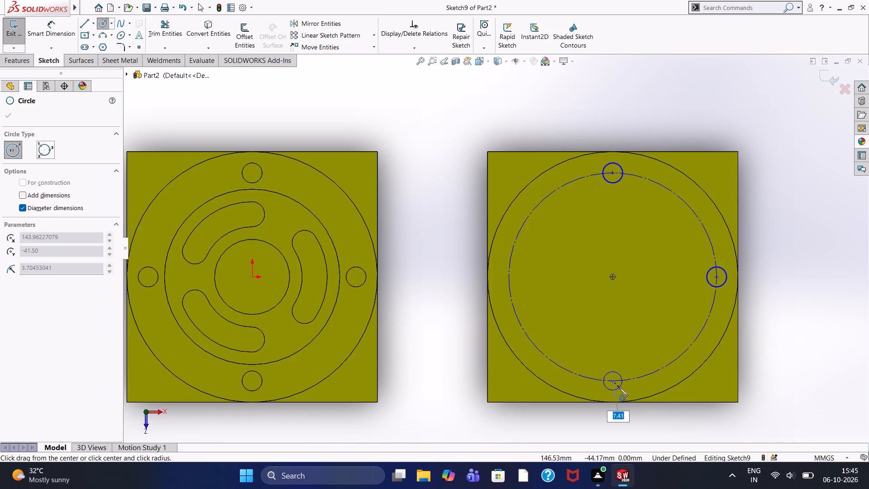
{"action": "key", "text": "8"}
{"action": "key", "text": "Return"}
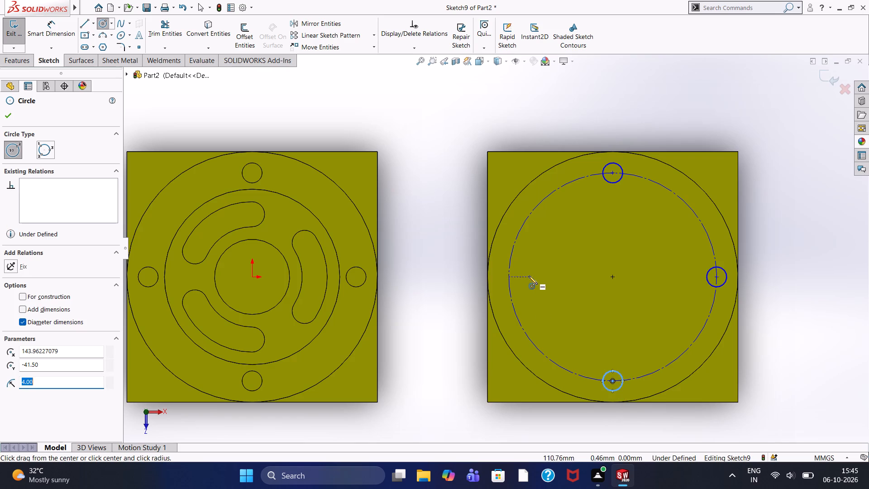
{"action": "left_click", "coordinate": [509, 278]}
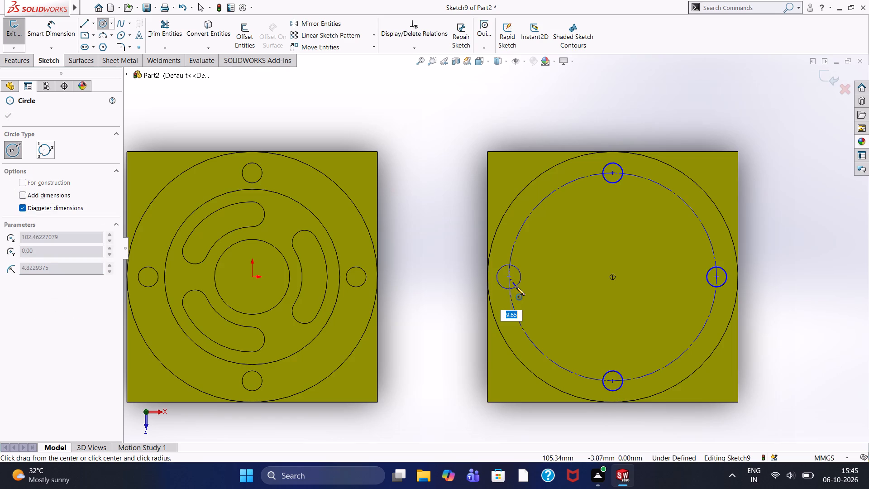
{"action": "key", "text": "8"}
{"action": "key", "text": "Return"}
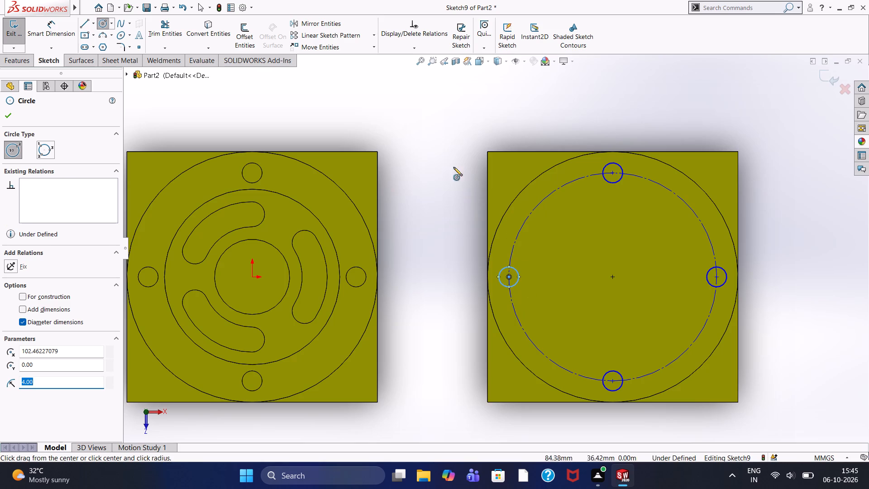
{"action": "right_click", "coordinate": [431, 125]}
{"action": "left_click", "coordinate": [439, 127]}
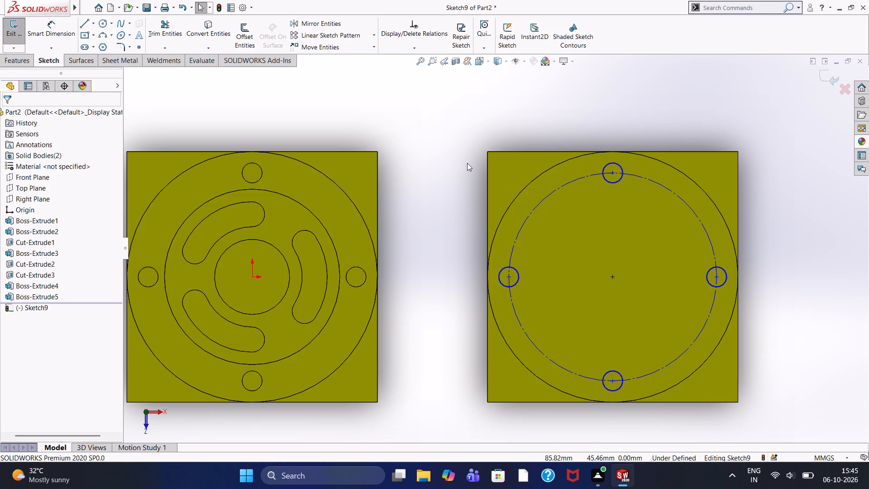
Cut-extrude the four circles 5 mm blind from the sketch plane into the second block's round boss.
{"action": "middle_click_drag", "start_coordinate": [447, 198], "coordinate": [452, 112]}
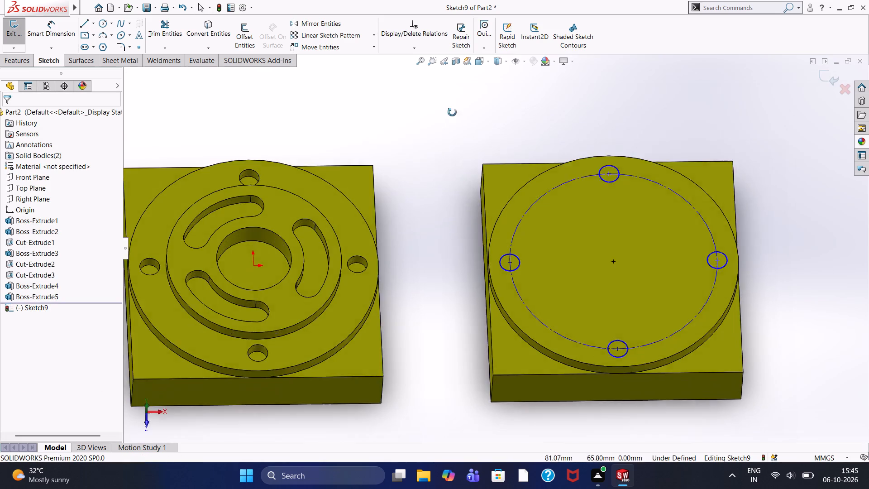
{"action": "middle_click_drag", "start_coordinate": [452, 112], "coordinate": [457, 96]}
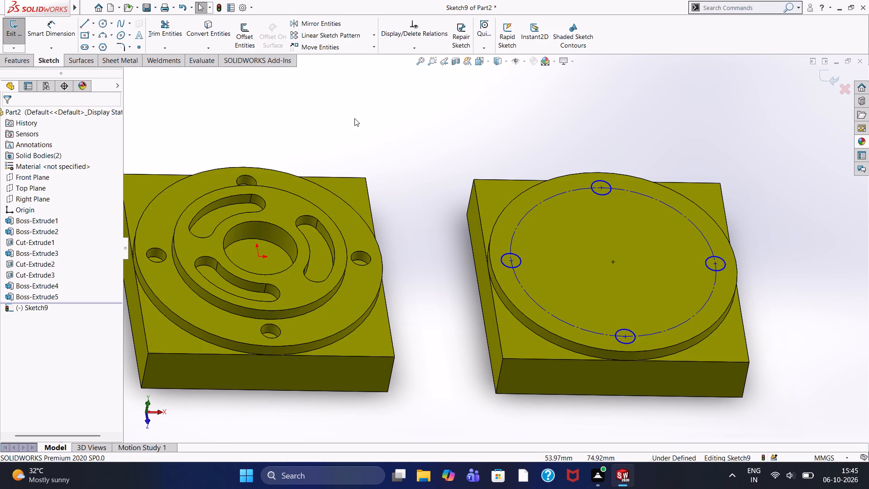
{"action": "left_click", "coordinate": [22, 57]}
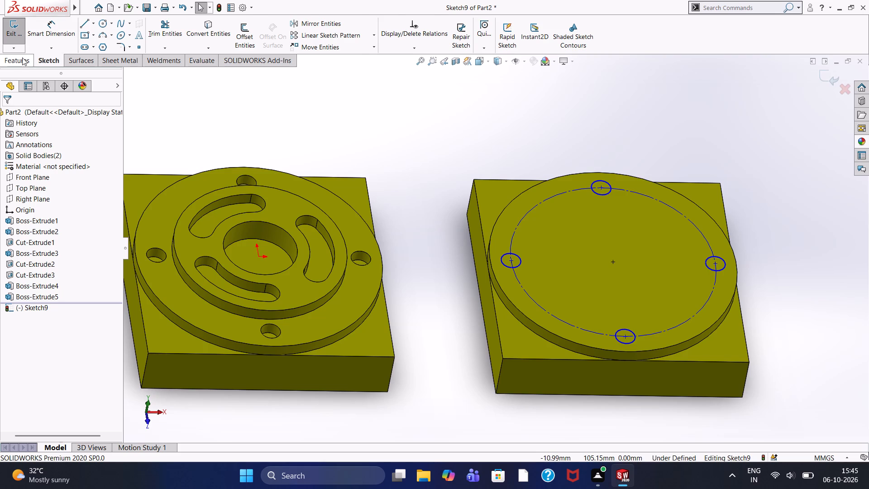
{"action": "left_click", "coordinate": [161, 34]}
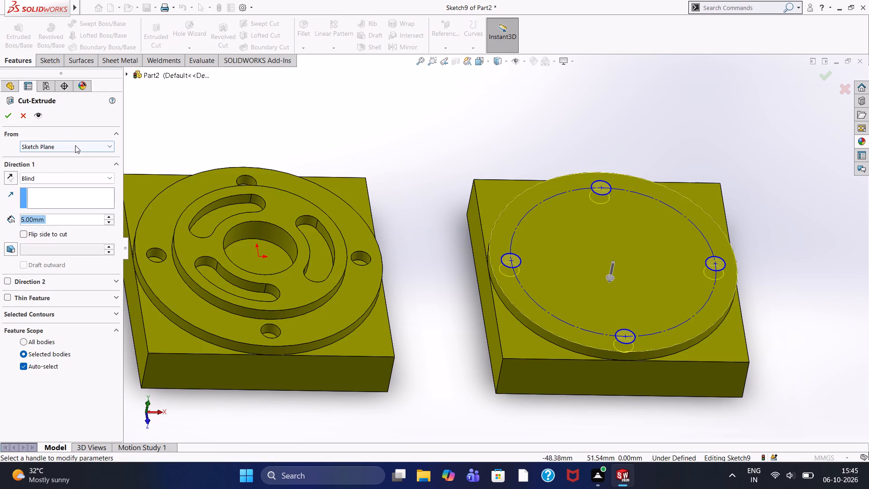
{"action": "left_click", "coordinate": [9, 117]}
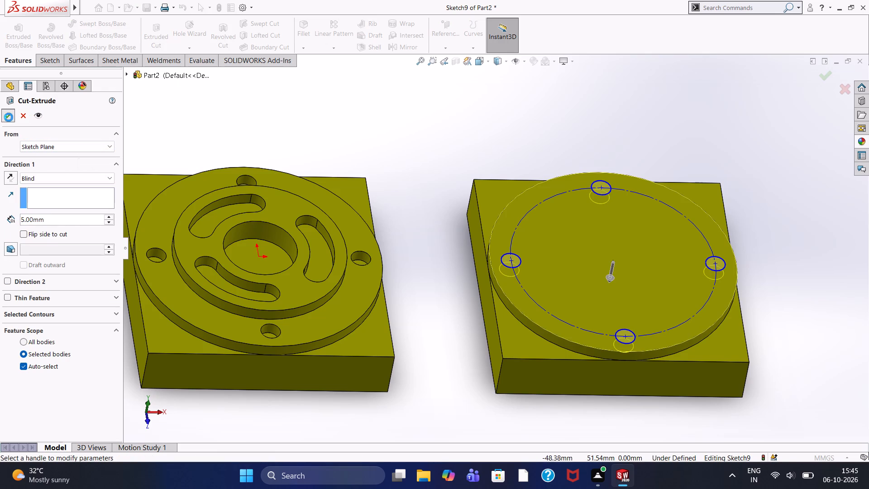
{"action": "left_click", "coordinate": [446, 154]}
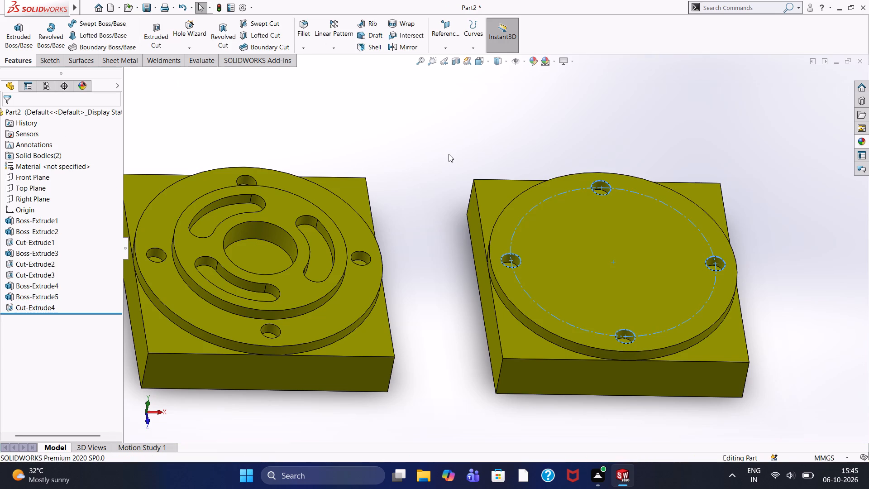
Sketch a 70 mm diameter circle on the second block's round boss top face, concentric with the boss.
{"action": "middle_click_drag", "start_coordinate": [449, 154], "coordinate": [442, 107]}
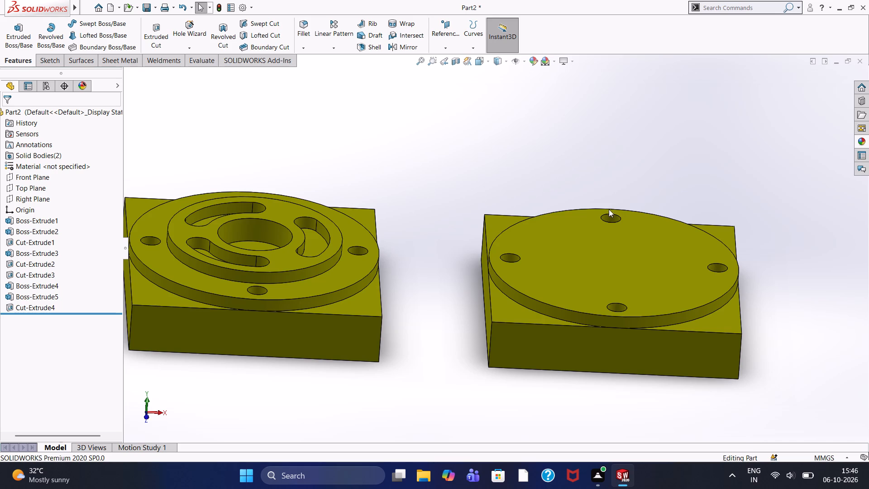
{"action": "left_click", "coordinate": [589, 262]}
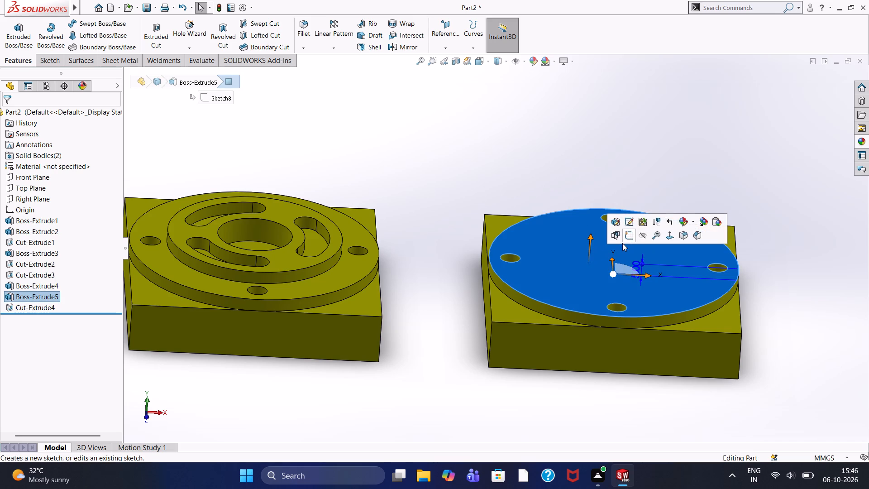
{"action": "left_click", "coordinate": [627, 235]}
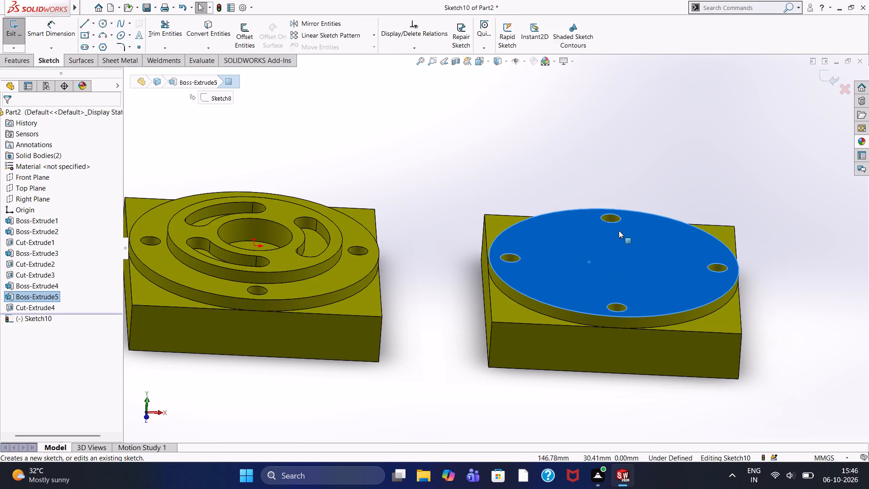
{"action": "key", "text": "ctrl+8"}
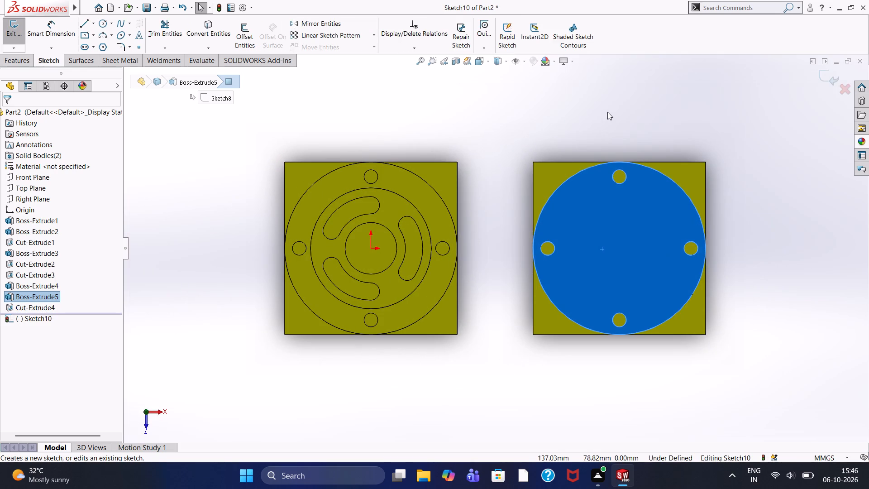
{"action": "left_click", "coordinate": [607, 112]}
{"action": "scroll", "coordinate": [704, 190], "scroll_direction": "down", "scroll_amount": 1}
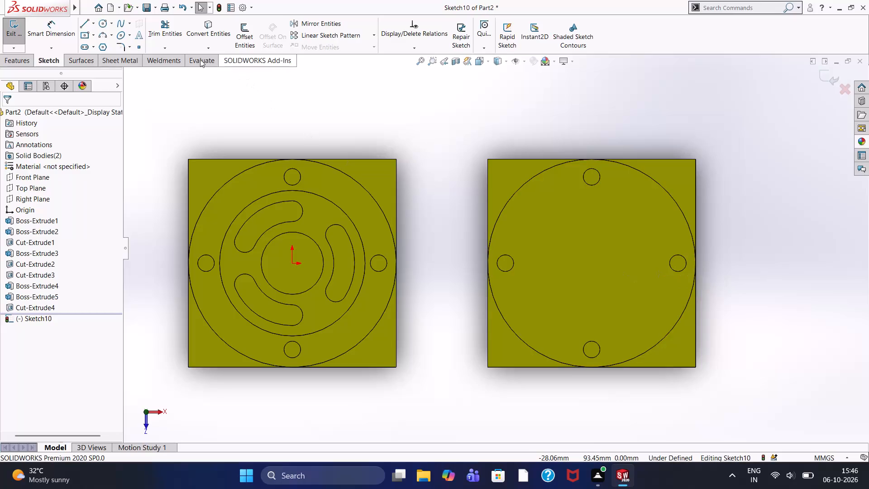
{"action": "left_click", "coordinate": [102, 25]}
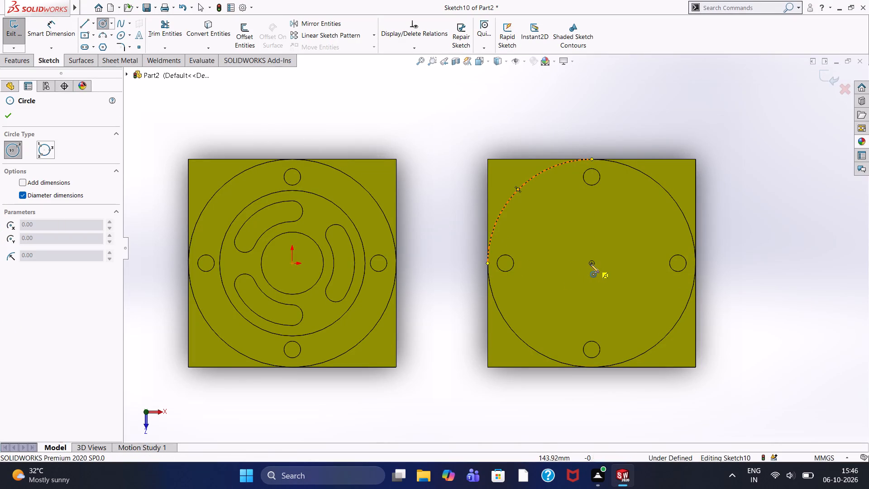
{"action": "left_click", "coordinate": [590, 264]}
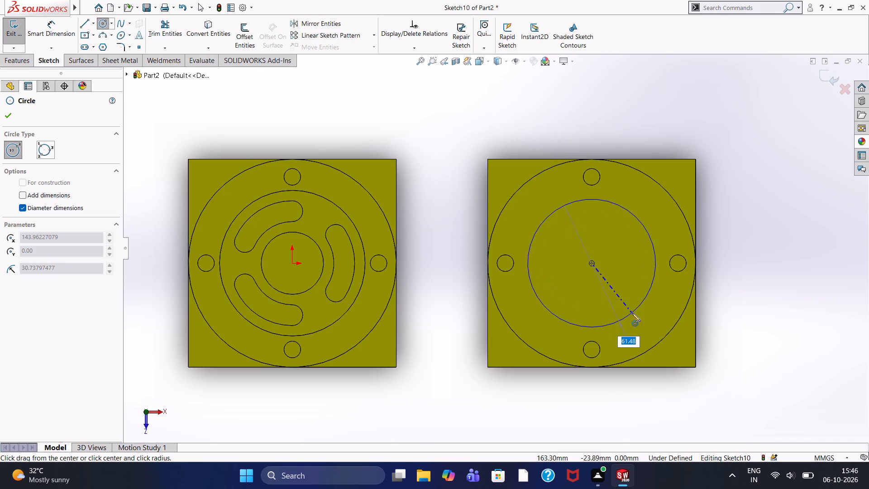
{"action": "type", "text": "70"}
{"action": "key", "text": "Return"}
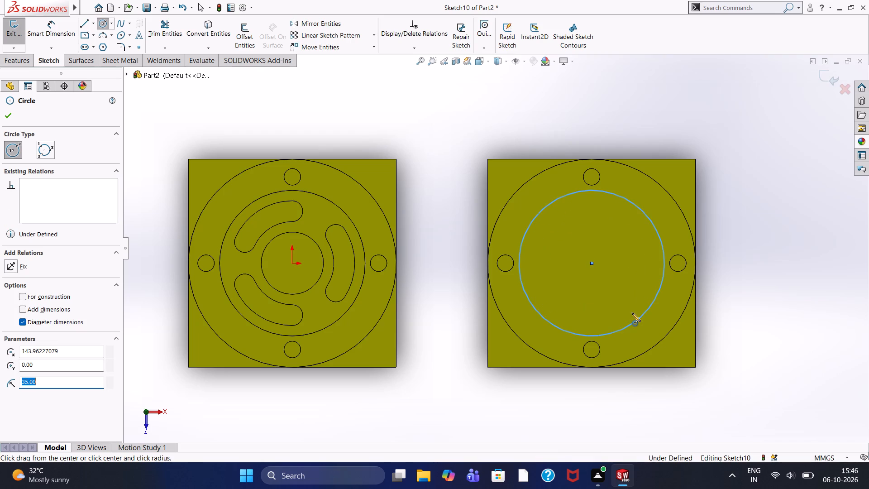
{"action": "key", "text": "Escape"}
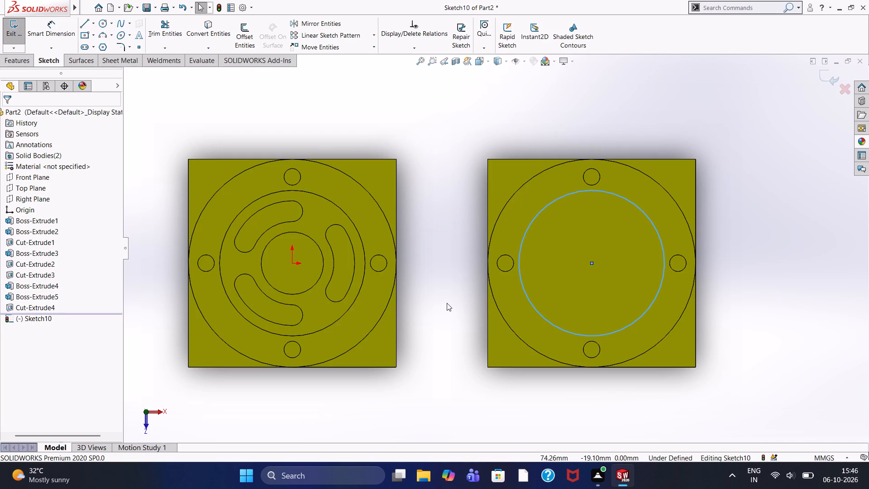
Extrude the 70 mm circle as a 5 mm blind boss from the sketch plane with Merge result on.
{"action": "left_click", "coordinate": [17, 60]}
{"action": "left_click", "coordinate": [20, 38]}
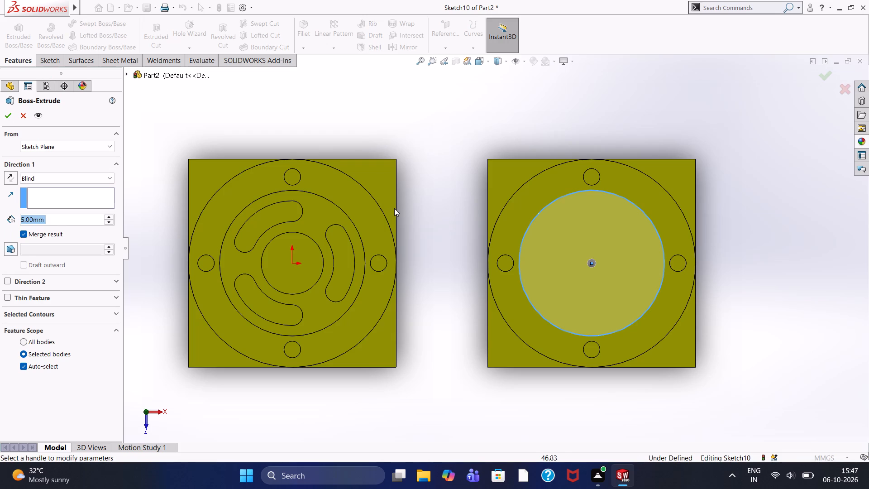
{"action": "middle_click_drag", "start_coordinate": [453, 203], "coordinate": [456, 147]}
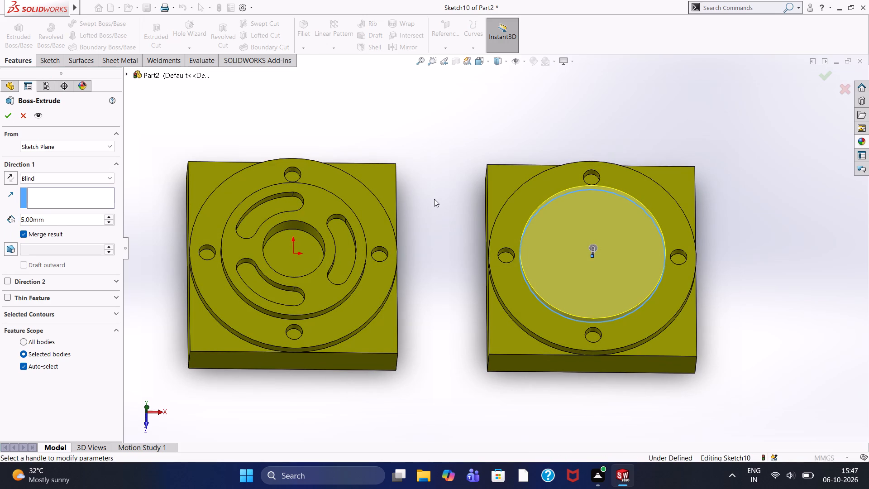
{"action": "middle_click_drag", "start_coordinate": [435, 198], "coordinate": [456, 85]}
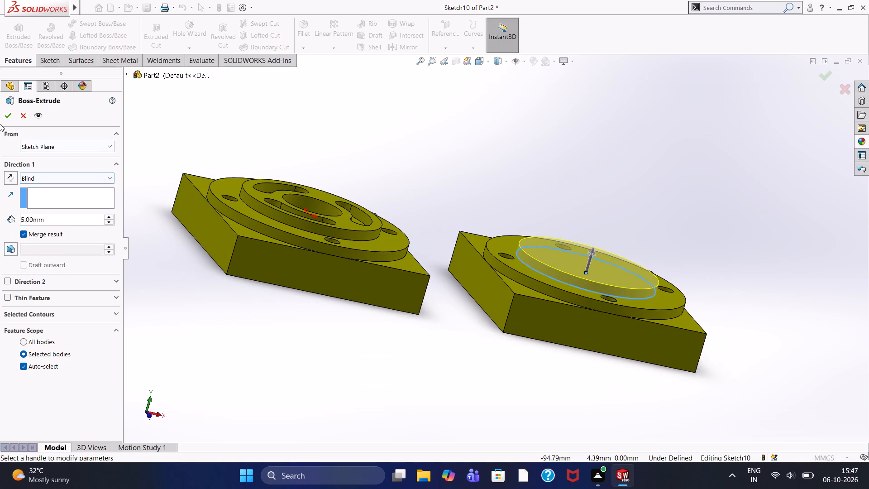
{"action": "left_click", "coordinate": [3, 114]}
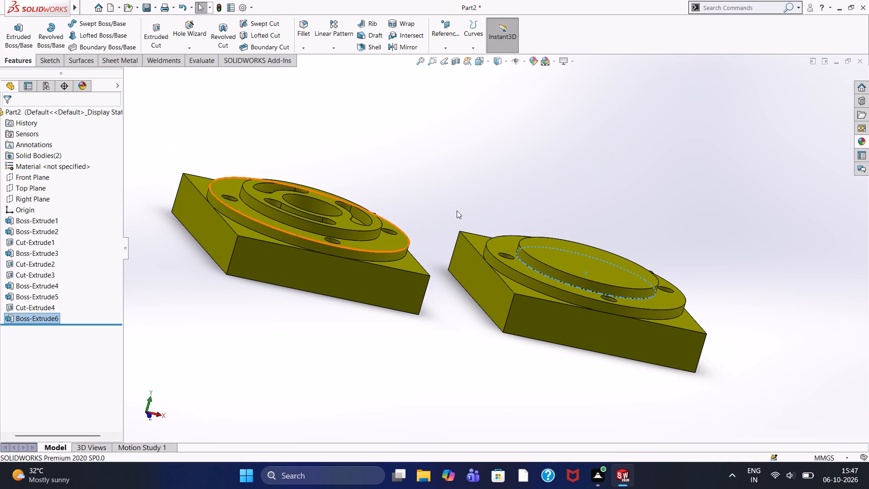
{"action": "left_click", "coordinate": [470, 187]}
Start a new sketch on the top face of the second block's 70 mm boss and view it face-on.
{"action": "middle_click_drag", "start_coordinate": [506, 147], "coordinate": [473, 227]}
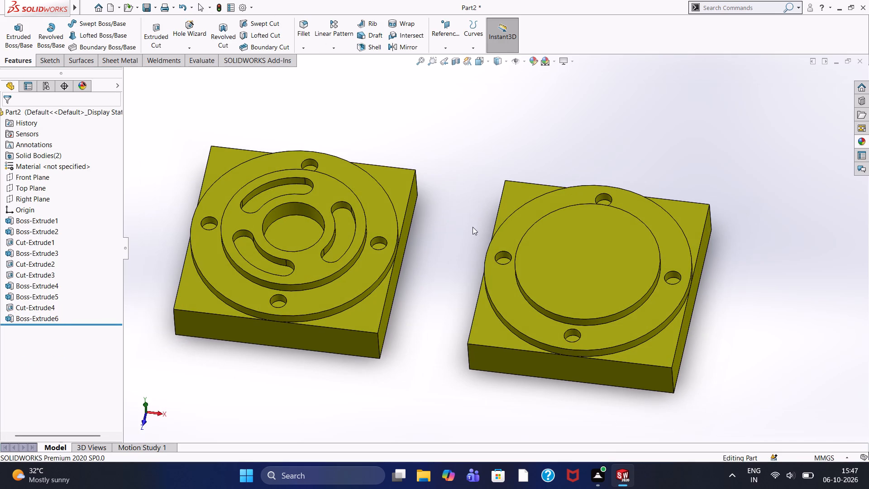
{"action": "left_click", "coordinate": [592, 273]}
{"action": "left_click", "coordinate": [630, 251]}
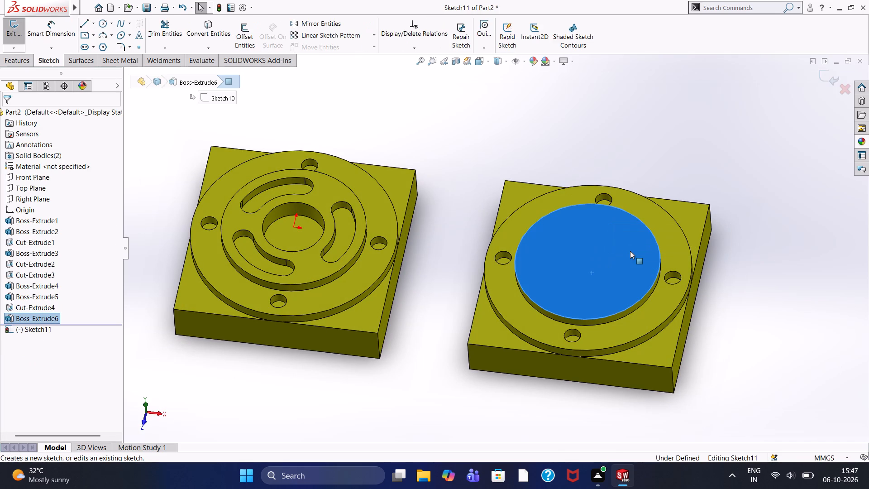
{"action": "key", "text": "ctrl+8"}
{"action": "left_click", "coordinate": [534, 123]}
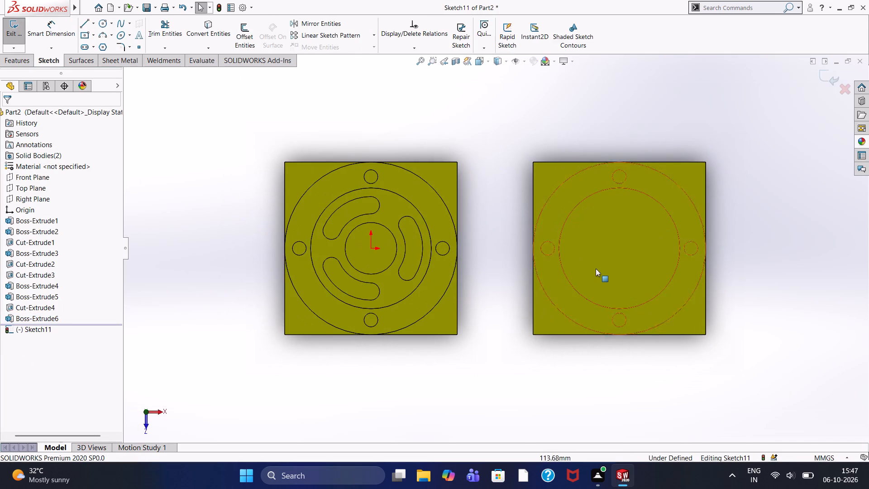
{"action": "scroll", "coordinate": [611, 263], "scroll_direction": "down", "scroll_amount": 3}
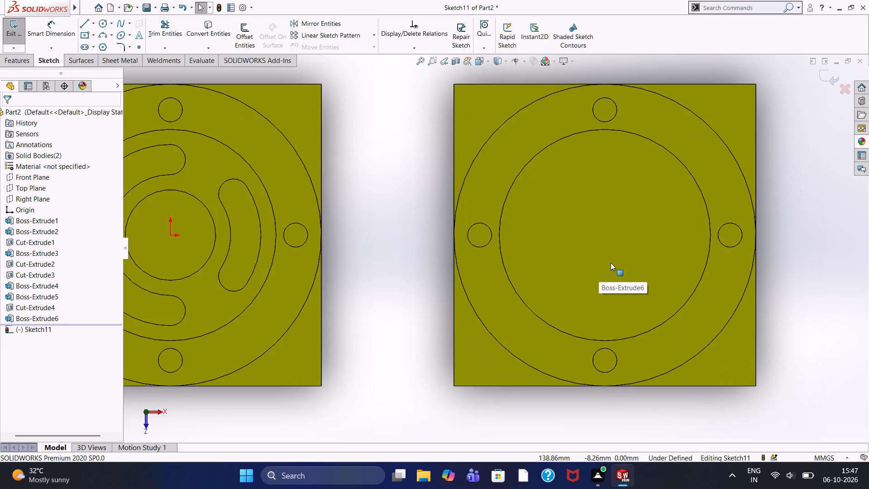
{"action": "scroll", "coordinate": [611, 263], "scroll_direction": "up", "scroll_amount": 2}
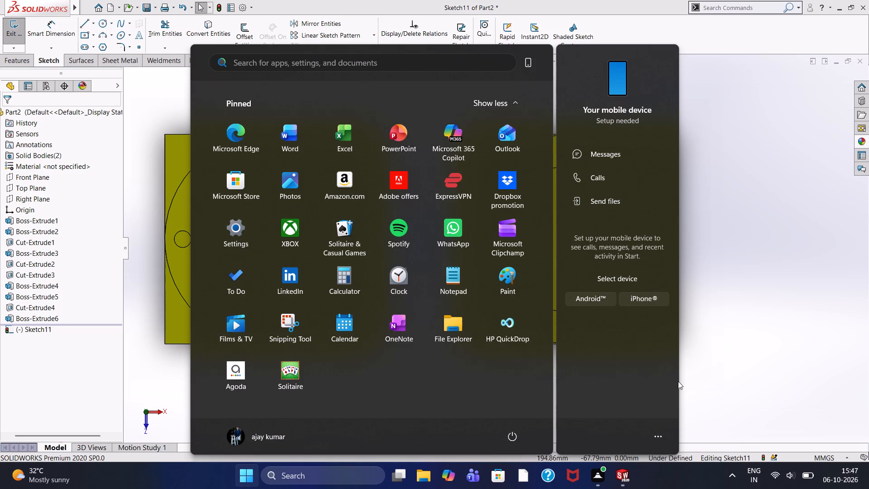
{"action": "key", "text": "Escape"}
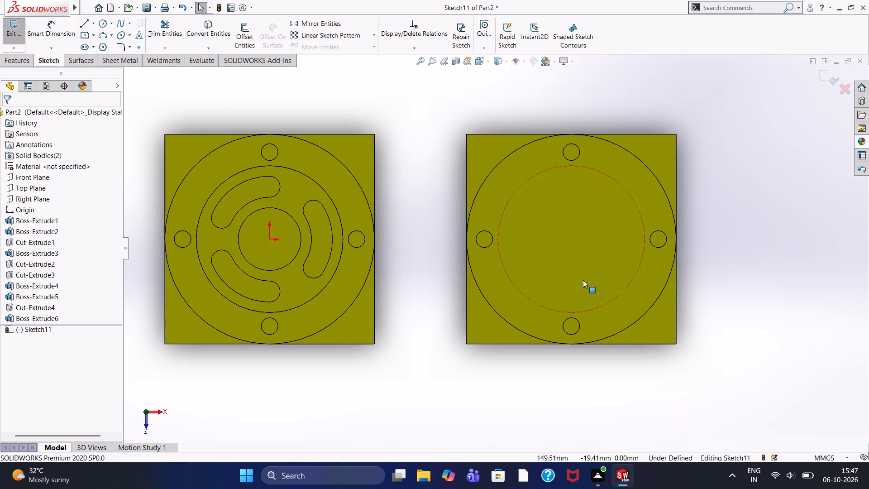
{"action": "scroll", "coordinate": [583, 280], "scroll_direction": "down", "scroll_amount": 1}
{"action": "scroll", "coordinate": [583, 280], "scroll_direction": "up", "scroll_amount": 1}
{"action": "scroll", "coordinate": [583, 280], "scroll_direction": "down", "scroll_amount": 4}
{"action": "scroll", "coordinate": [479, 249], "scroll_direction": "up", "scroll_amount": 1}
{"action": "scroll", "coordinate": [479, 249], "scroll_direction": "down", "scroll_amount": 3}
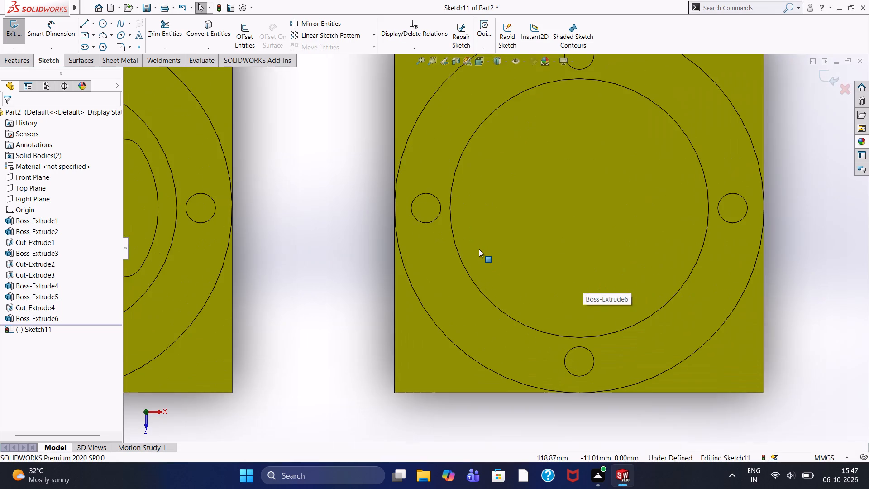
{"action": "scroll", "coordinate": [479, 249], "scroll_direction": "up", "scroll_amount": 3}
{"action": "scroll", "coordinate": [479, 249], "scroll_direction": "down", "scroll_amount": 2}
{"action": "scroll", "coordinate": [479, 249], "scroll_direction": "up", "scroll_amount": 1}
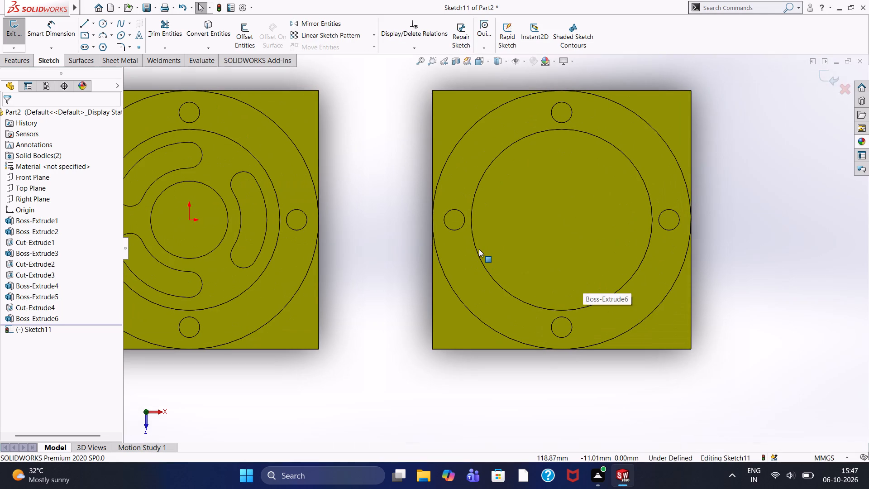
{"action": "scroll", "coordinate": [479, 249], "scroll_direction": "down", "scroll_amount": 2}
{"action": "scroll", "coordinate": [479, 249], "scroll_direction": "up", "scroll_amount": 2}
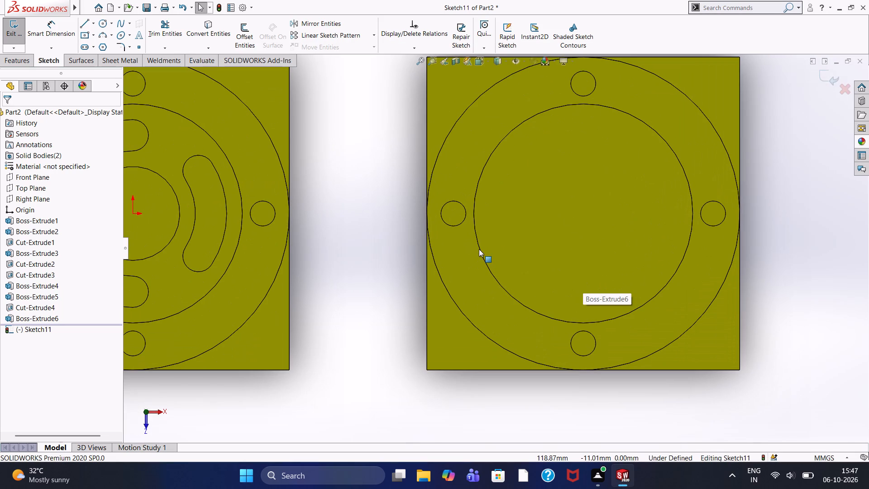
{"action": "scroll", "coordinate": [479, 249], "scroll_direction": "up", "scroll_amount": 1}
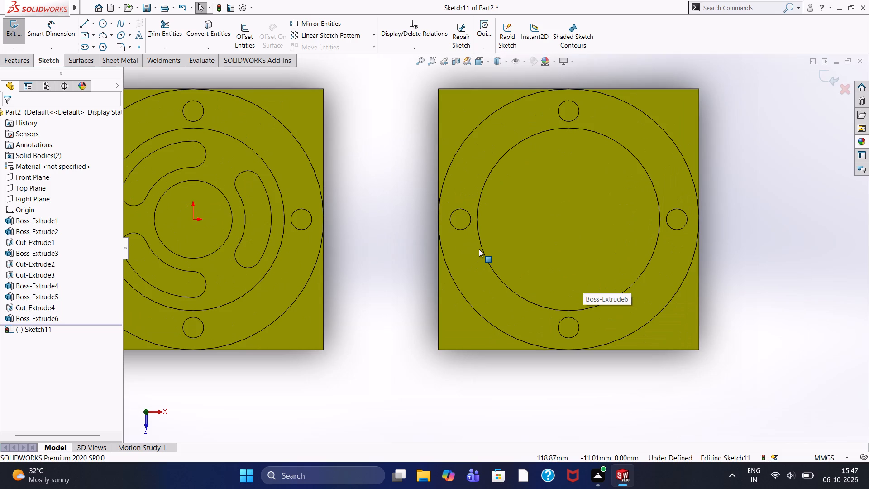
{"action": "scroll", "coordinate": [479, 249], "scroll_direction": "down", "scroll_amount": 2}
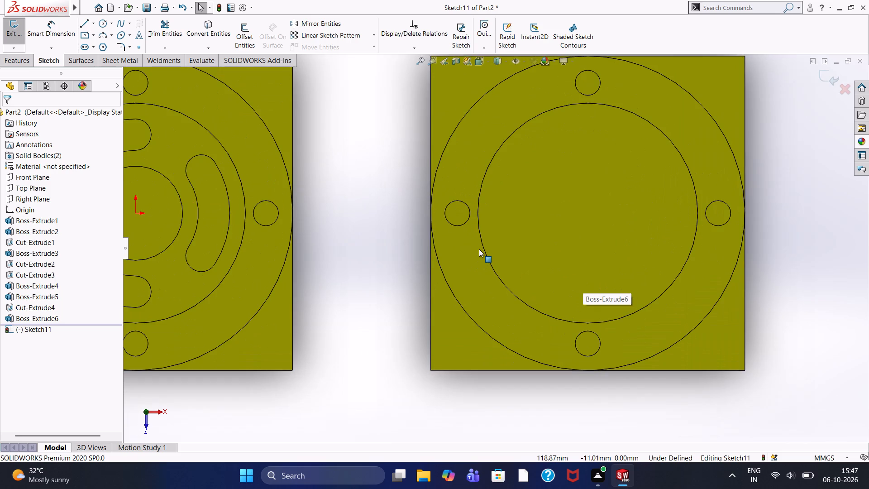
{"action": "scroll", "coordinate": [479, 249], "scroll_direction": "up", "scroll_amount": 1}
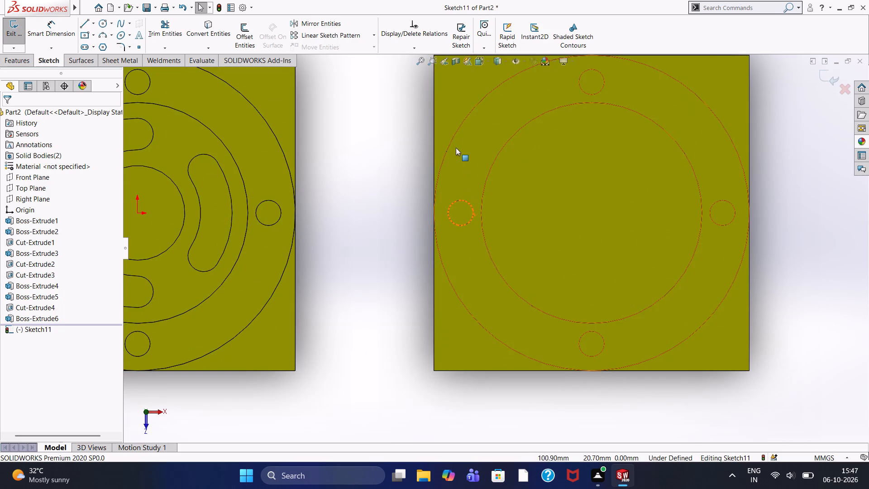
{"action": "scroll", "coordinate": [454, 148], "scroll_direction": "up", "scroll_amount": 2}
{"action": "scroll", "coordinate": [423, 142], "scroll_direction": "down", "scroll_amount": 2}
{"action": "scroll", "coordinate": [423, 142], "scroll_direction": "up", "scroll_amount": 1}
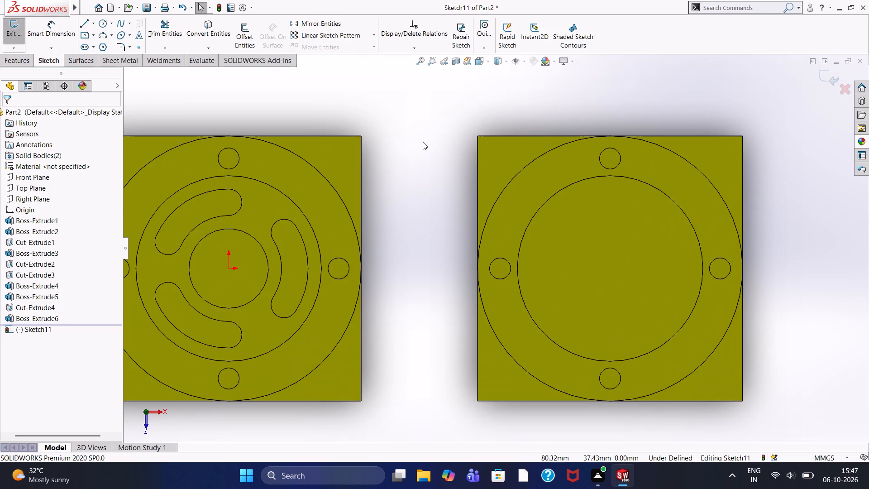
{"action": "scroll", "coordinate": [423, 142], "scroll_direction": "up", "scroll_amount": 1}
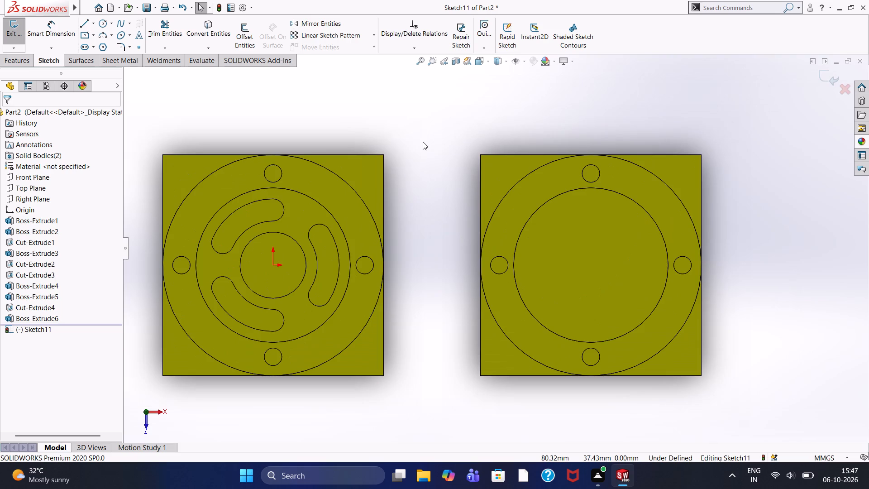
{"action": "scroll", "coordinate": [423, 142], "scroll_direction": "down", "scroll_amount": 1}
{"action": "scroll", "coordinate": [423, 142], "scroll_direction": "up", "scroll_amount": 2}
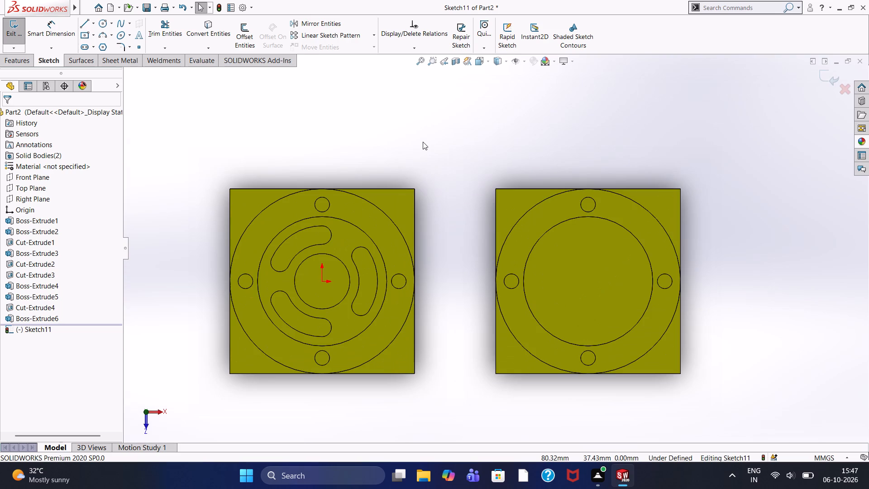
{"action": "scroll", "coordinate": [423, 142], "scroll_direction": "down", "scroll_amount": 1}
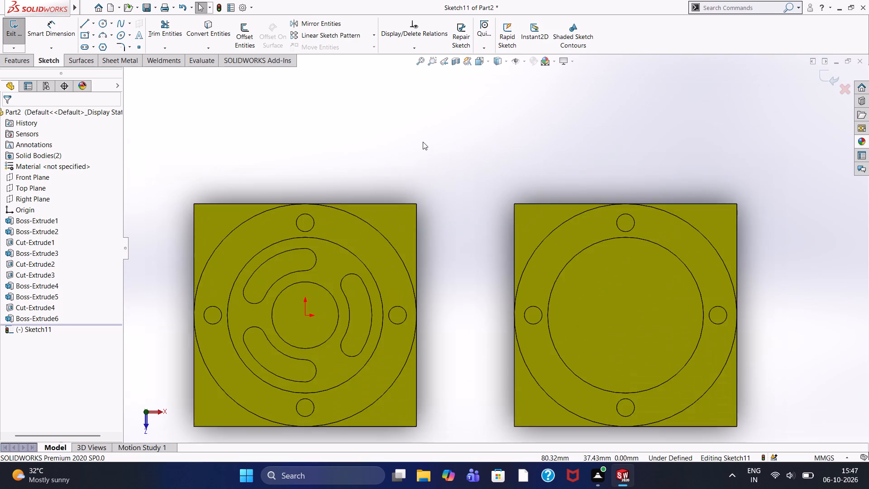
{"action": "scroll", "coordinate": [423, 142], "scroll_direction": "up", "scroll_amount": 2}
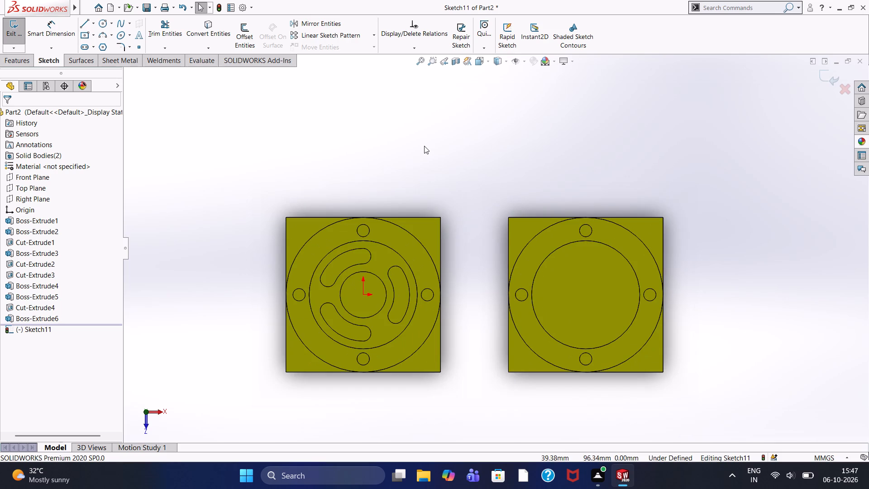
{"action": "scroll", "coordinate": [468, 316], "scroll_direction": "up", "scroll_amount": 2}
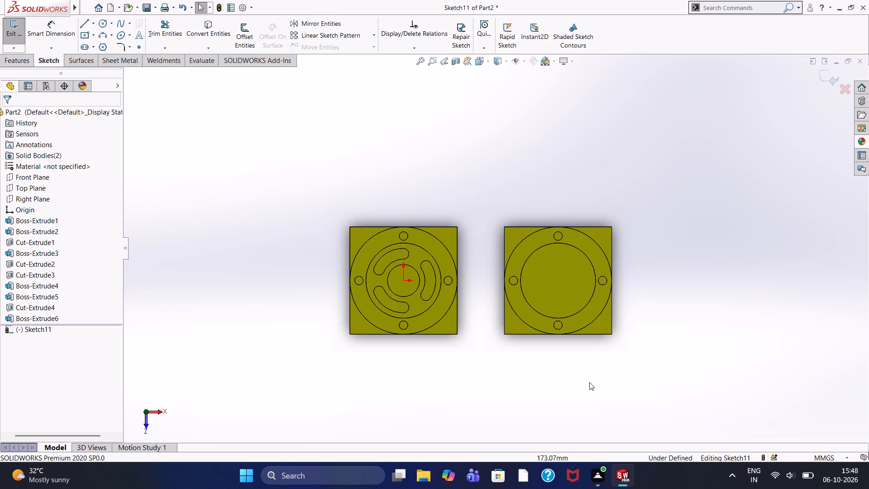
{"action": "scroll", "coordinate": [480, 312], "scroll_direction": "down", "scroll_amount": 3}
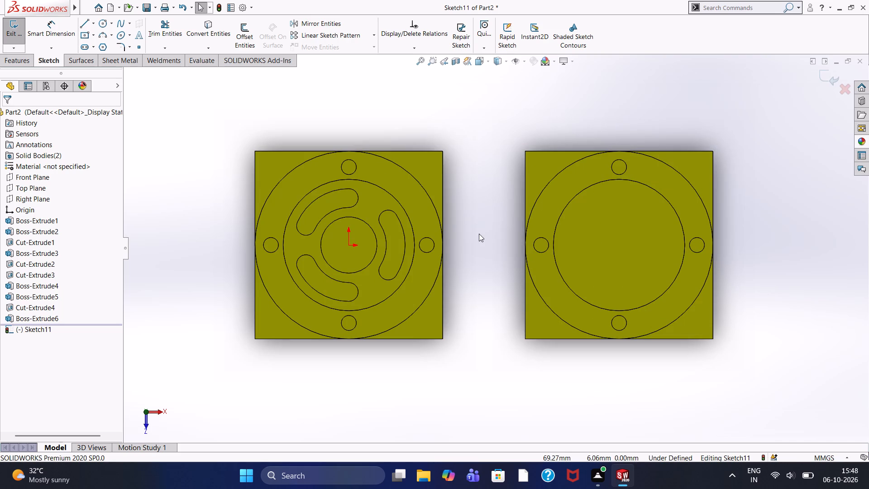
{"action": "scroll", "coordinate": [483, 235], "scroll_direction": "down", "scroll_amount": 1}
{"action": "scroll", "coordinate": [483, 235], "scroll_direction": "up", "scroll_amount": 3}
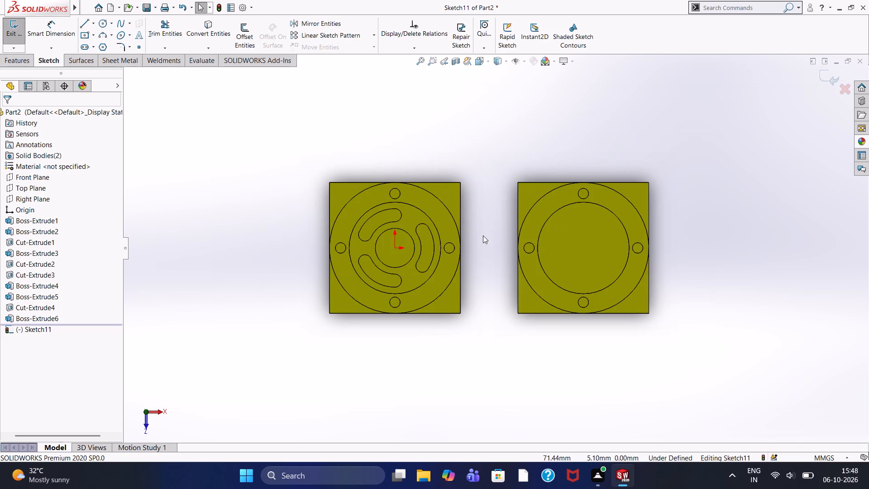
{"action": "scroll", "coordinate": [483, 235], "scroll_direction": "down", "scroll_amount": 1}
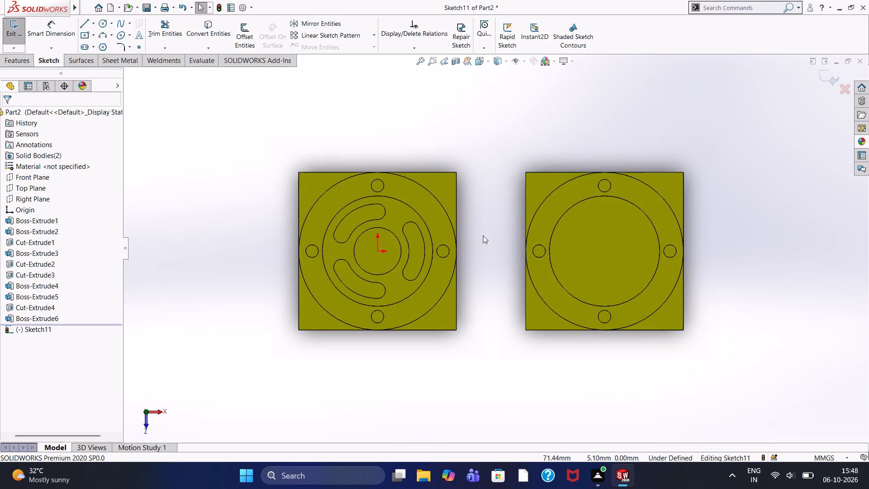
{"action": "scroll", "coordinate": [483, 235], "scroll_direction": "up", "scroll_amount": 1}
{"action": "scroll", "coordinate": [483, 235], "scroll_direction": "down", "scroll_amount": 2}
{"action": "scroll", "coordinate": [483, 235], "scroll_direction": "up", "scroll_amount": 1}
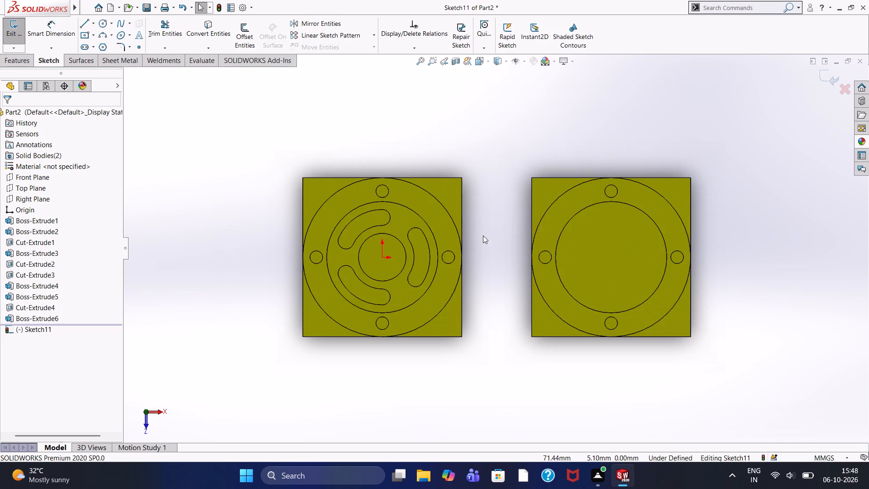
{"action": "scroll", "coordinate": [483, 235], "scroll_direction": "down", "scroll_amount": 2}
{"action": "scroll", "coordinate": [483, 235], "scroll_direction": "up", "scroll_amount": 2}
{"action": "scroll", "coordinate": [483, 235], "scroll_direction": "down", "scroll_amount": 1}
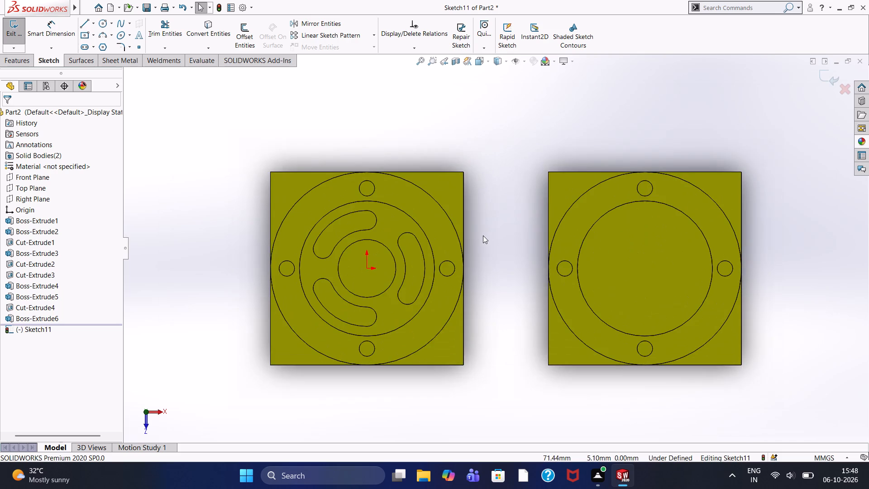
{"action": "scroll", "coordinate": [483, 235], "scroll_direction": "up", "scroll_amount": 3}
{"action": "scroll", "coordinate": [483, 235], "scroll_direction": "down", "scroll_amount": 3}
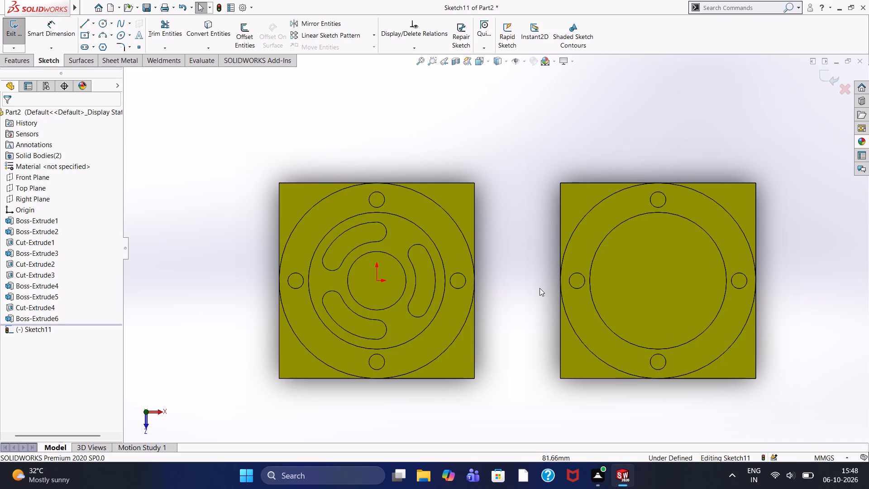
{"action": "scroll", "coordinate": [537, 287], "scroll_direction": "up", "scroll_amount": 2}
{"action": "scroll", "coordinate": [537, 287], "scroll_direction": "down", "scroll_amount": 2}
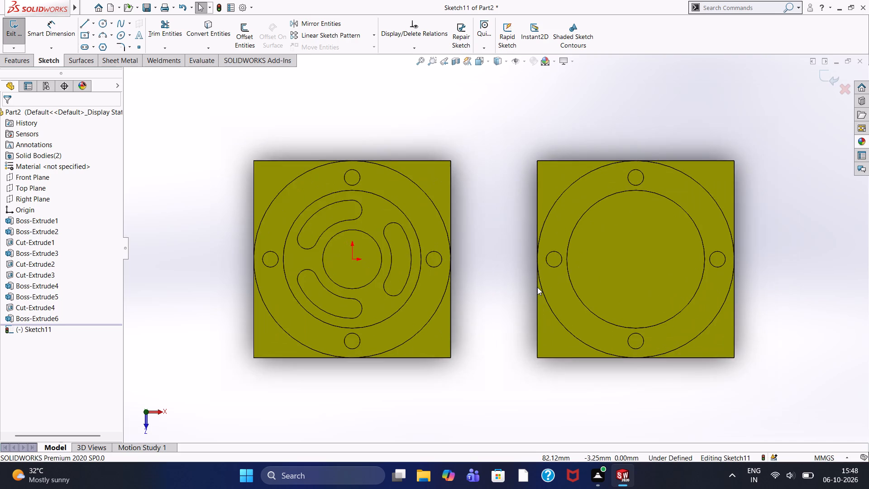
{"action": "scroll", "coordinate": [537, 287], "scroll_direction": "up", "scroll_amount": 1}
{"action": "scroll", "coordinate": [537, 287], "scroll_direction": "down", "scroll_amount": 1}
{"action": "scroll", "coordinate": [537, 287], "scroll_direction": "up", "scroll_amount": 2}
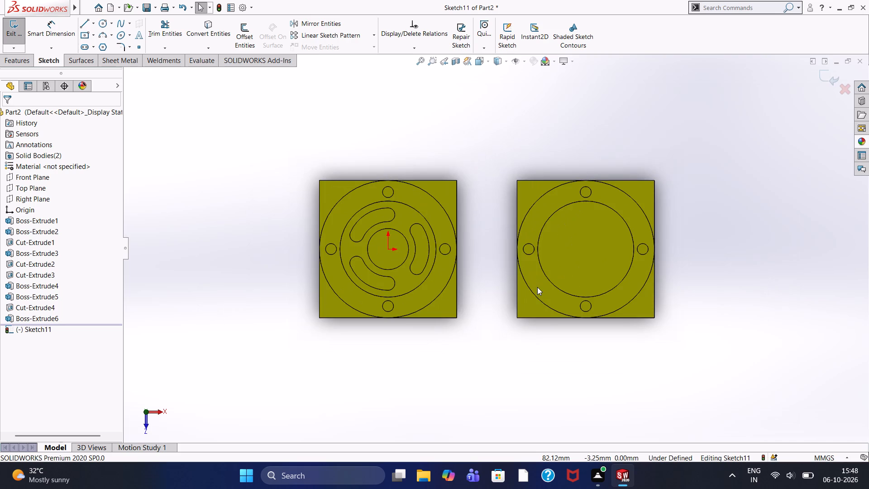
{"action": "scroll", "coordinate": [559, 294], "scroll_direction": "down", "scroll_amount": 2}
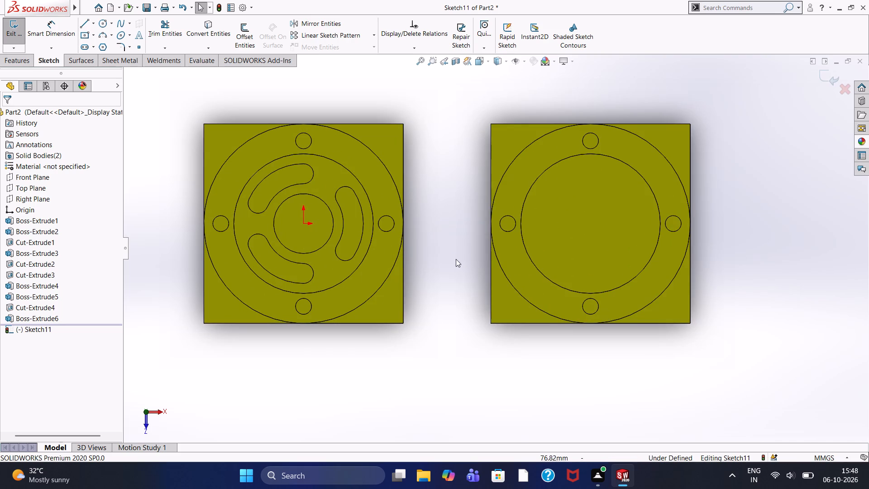
Examine both blocks from oblique angles, comparing the first block's bosses, slots and holes with the second block's.
{"action": "middle_click_drag", "start_coordinate": [456, 259], "coordinate": [457, 127]}
{"action": "scroll", "coordinate": [454, 242], "scroll_direction": "up", "scroll_amount": 2}
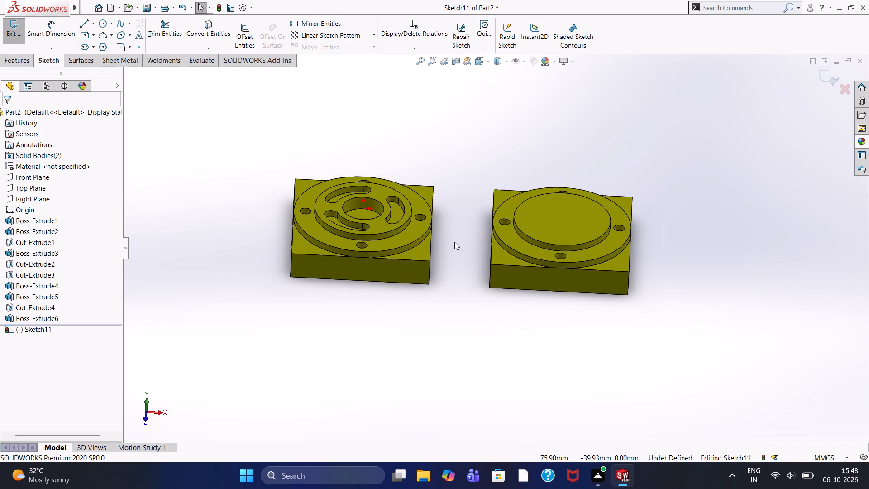
{"action": "scroll", "coordinate": [454, 250], "scroll_direction": "down", "scroll_amount": 3}
{"action": "middle_click_drag", "start_coordinate": [454, 251], "coordinate": [400, 259]}
{"action": "scroll", "coordinate": [301, 253], "scroll_direction": "down", "scroll_amount": 7}
{"action": "scroll", "coordinate": [394, 235], "scroll_direction": "down", "scroll_amount": 6}
{"action": "scroll", "coordinate": [363, 274], "scroll_direction": "down", "scroll_amount": 8}
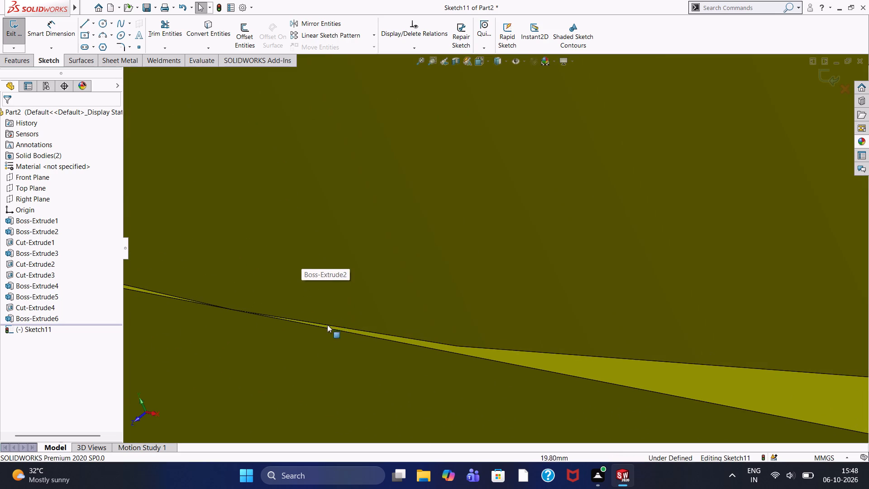
{"action": "scroll", "coordinate": [298, 329], "scroll_direction": "down", "scroll_amount": 7}
{"action": "scroll", "coordinate": [286, 259], "scroll_direction": "up", "scroll_amount": 4}
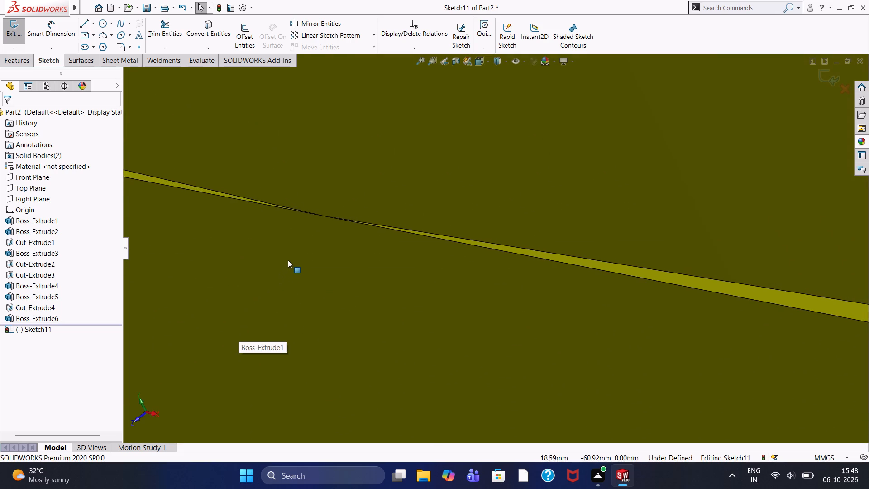
{"action": "scroll", "coordinate": [291, 260], "scroll_direction": "up", "scroll_amount": 4}
{"action": "scroll", "coordinate": [669, 224], "scroll_direction": "up", "scroll_amount": 17}
{"action": "scroll", "coordinate": [793, 243], "scroll_direction": "up", "scroll_amount": 3}
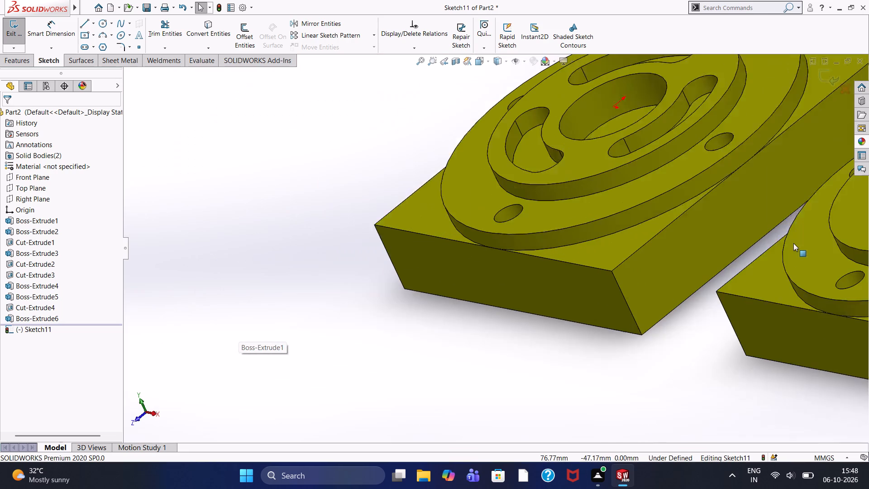
{"action": "scroll", "coordinate": [793, 243], "scroll_direction": "up", "scroll_amount": 3}
{"action": "scroll", "coordinate": [791, 243], "scroll_direction": "down", "scroll_amount": 1}
{"action": "scroll", "coordinate": [817, 221], "scroll_direction": "up", "scroll_amount": 3}
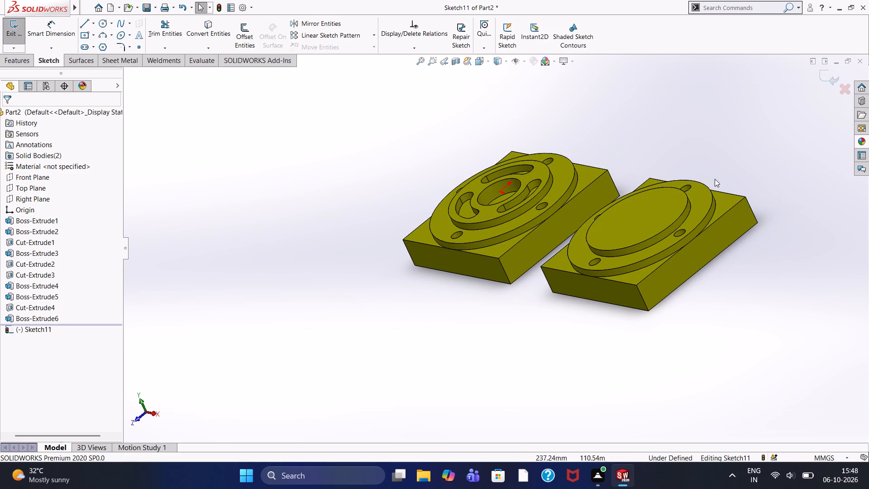
{"action": "scroll", "coordinate": [564, 196], "scroll_direction": "down", "scroll_amount": 6}
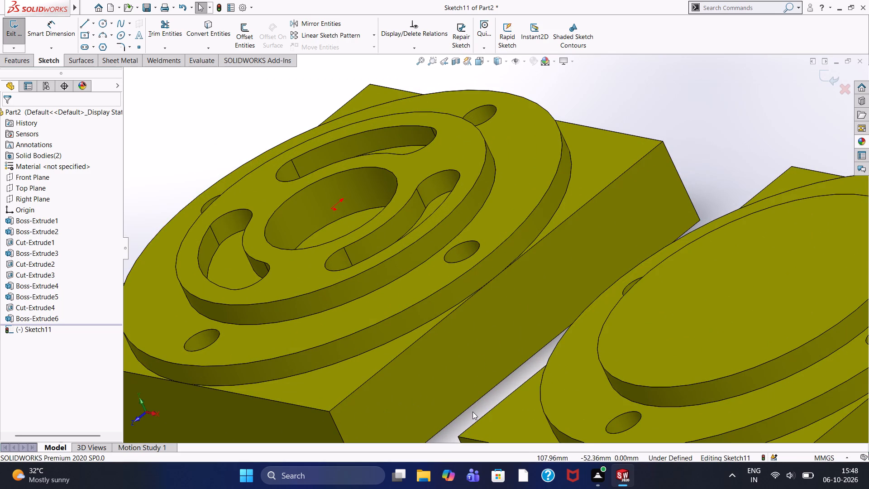
{"action": "middle_click_drag", "start_coordinate": [473, 412], "coordinate": [486, 423]}
{"action": "scroll", "coordinate": [563, 386], "scroll_direction": "up", "scroll_amount": 4}
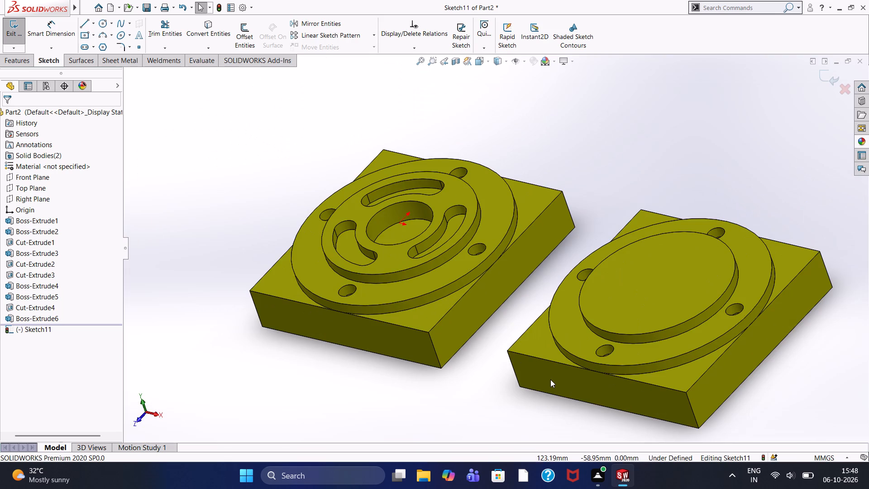
{"action": "scroll", "coordinate": [550, 379], "scroll_direction": "up", "scroll_amount": 2}
{"action": "scroll", "coordinate": [550, 379], "scroll_direction": "down", "scroll_amount": 2}
{"action": "scroll", "coordinate": [550, 379], "scroll_direction": "up", "scroll_amount": 2}
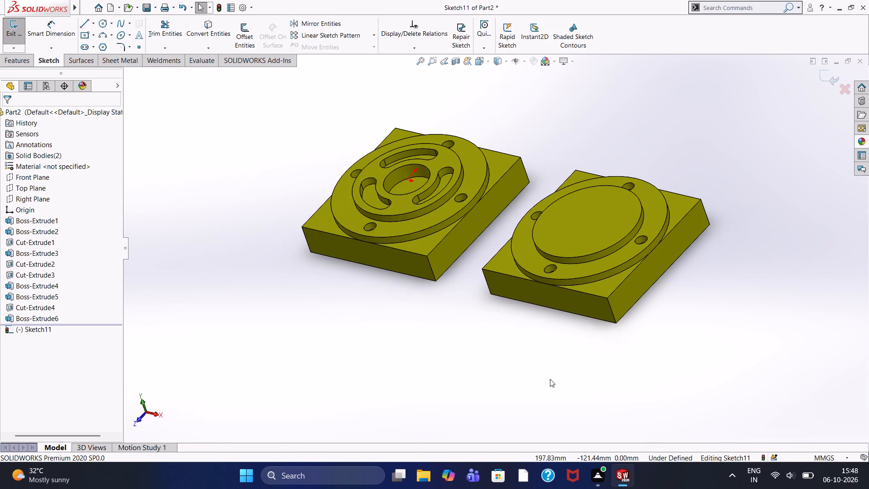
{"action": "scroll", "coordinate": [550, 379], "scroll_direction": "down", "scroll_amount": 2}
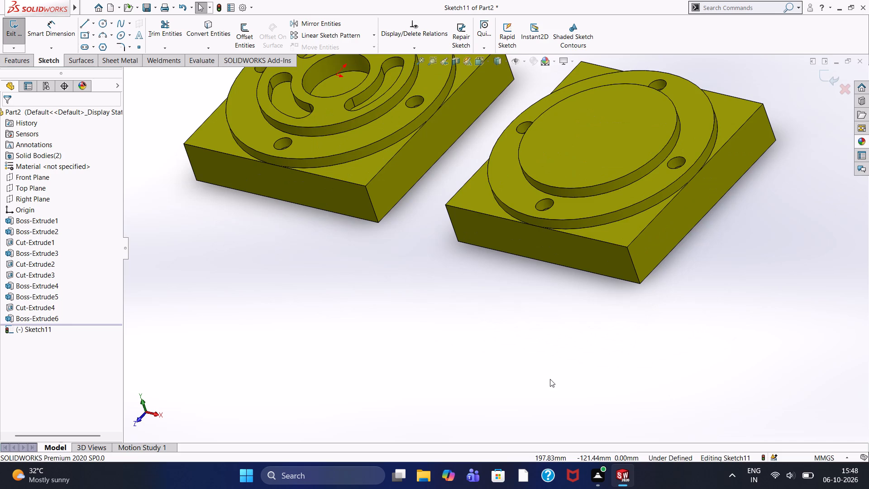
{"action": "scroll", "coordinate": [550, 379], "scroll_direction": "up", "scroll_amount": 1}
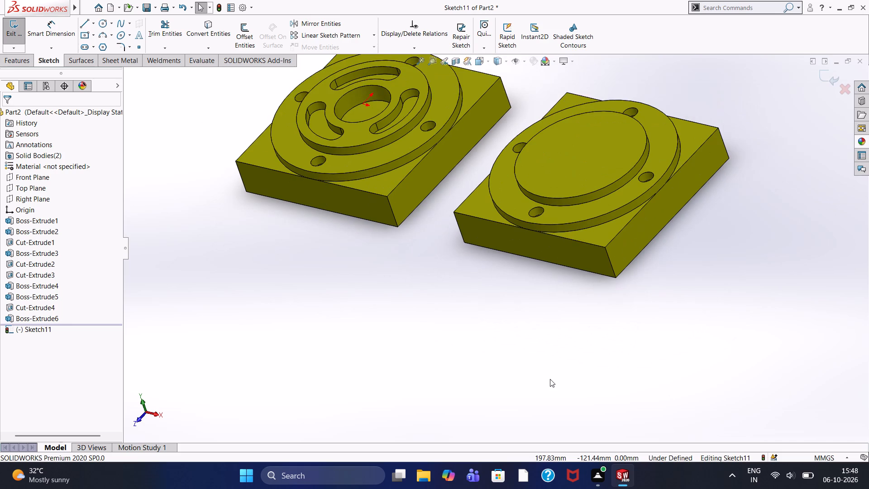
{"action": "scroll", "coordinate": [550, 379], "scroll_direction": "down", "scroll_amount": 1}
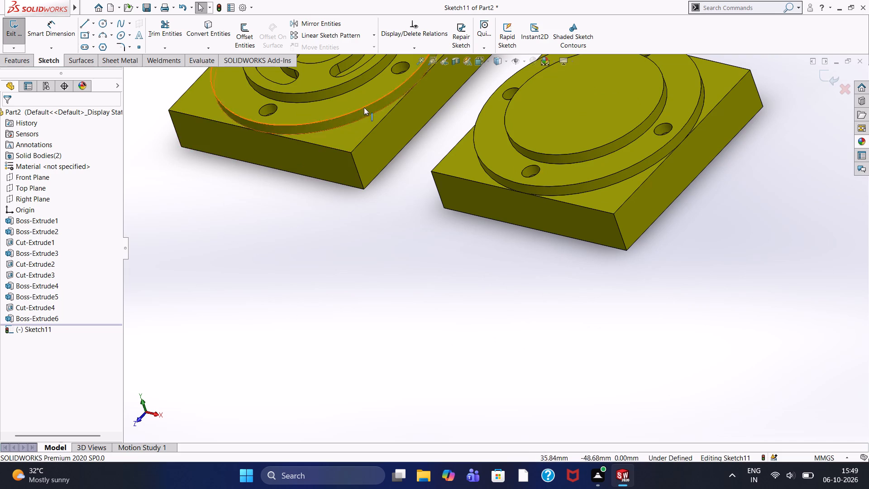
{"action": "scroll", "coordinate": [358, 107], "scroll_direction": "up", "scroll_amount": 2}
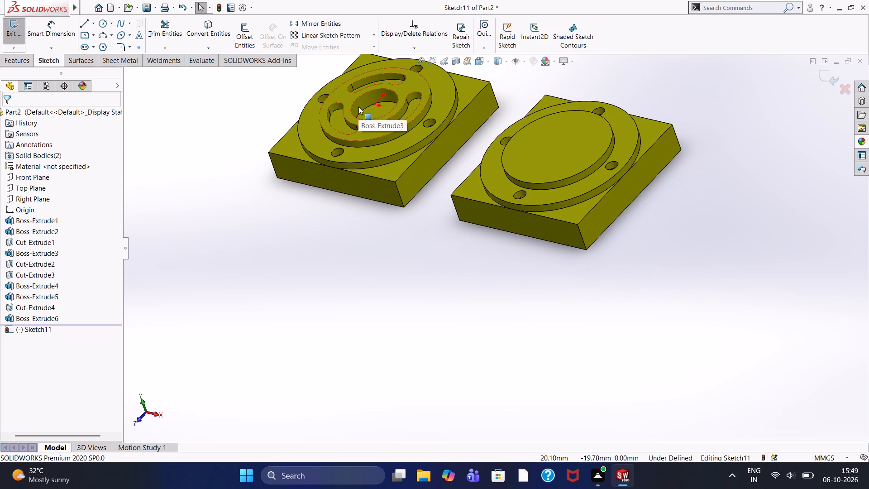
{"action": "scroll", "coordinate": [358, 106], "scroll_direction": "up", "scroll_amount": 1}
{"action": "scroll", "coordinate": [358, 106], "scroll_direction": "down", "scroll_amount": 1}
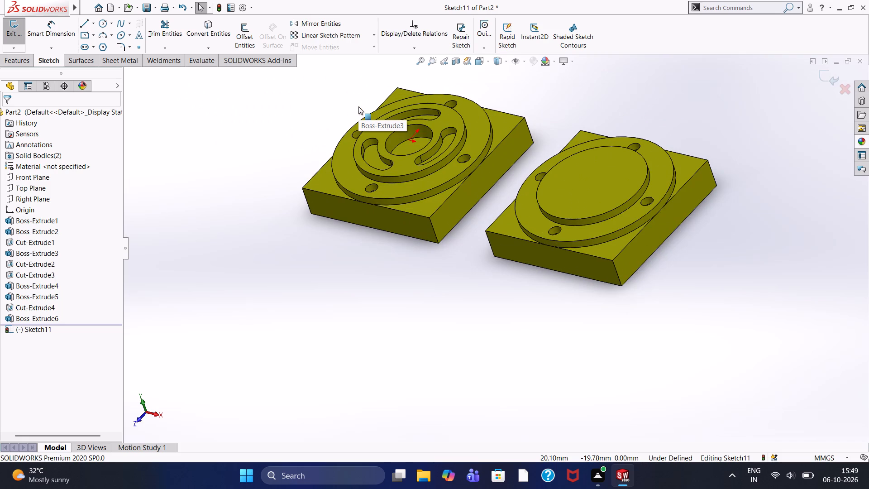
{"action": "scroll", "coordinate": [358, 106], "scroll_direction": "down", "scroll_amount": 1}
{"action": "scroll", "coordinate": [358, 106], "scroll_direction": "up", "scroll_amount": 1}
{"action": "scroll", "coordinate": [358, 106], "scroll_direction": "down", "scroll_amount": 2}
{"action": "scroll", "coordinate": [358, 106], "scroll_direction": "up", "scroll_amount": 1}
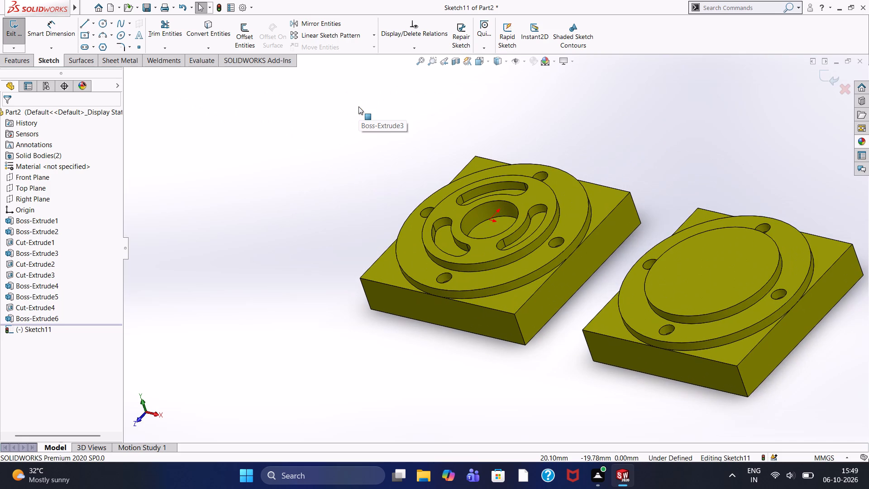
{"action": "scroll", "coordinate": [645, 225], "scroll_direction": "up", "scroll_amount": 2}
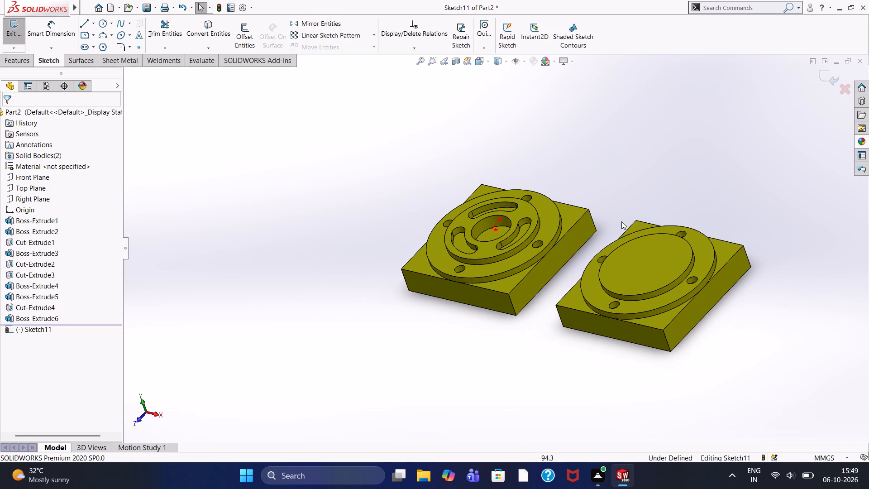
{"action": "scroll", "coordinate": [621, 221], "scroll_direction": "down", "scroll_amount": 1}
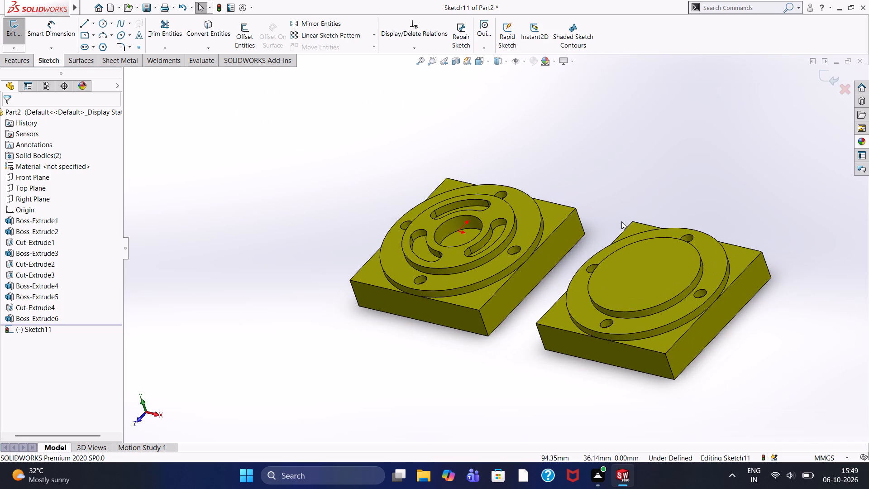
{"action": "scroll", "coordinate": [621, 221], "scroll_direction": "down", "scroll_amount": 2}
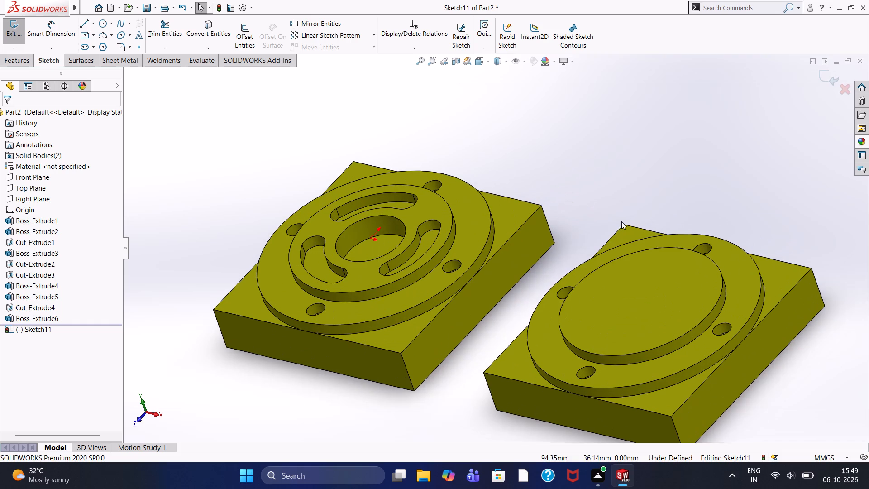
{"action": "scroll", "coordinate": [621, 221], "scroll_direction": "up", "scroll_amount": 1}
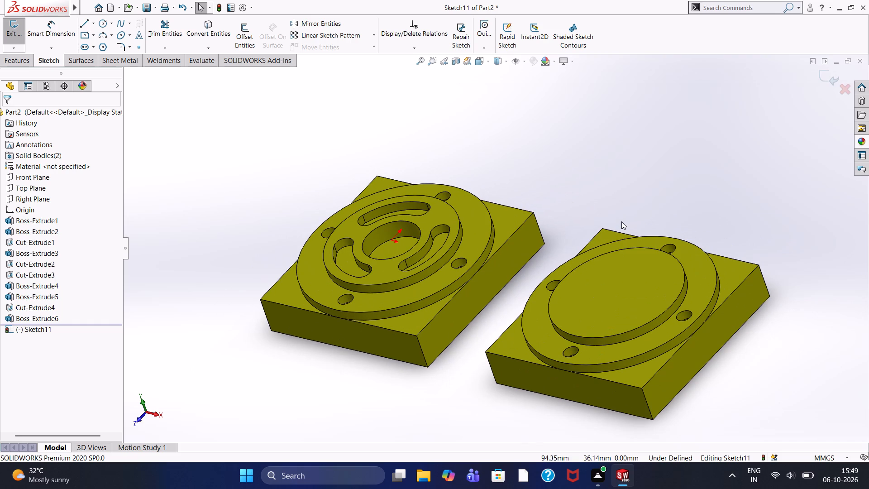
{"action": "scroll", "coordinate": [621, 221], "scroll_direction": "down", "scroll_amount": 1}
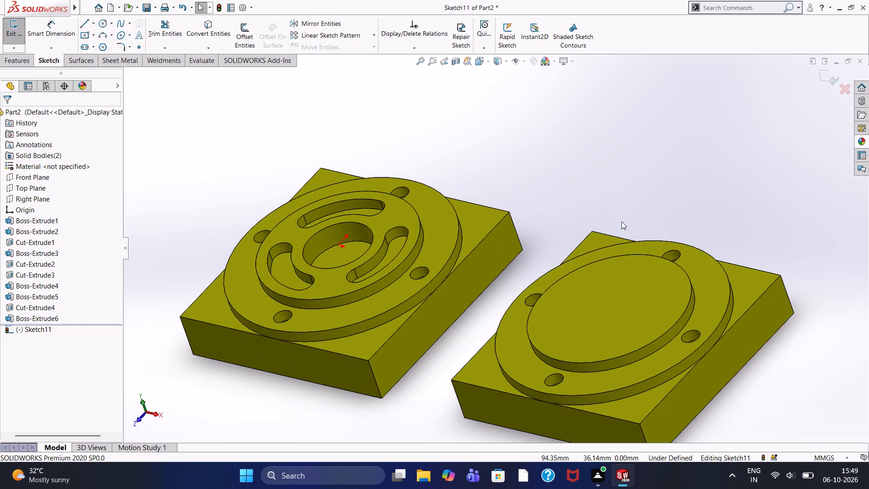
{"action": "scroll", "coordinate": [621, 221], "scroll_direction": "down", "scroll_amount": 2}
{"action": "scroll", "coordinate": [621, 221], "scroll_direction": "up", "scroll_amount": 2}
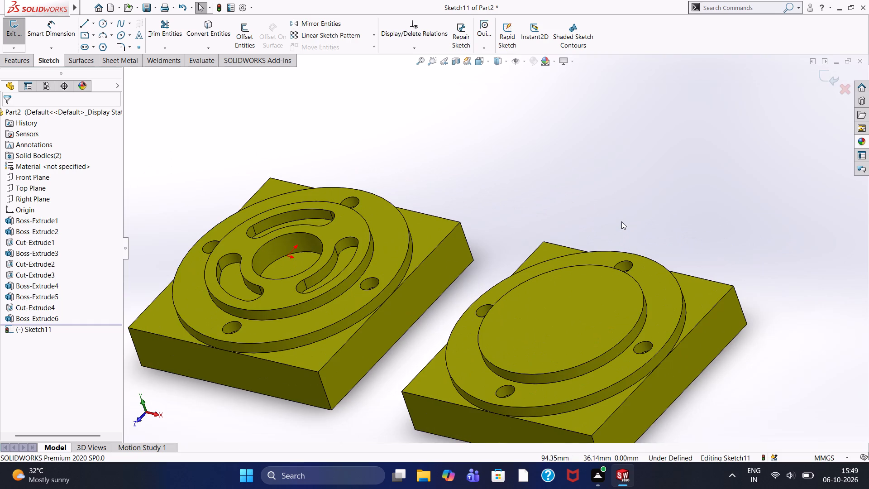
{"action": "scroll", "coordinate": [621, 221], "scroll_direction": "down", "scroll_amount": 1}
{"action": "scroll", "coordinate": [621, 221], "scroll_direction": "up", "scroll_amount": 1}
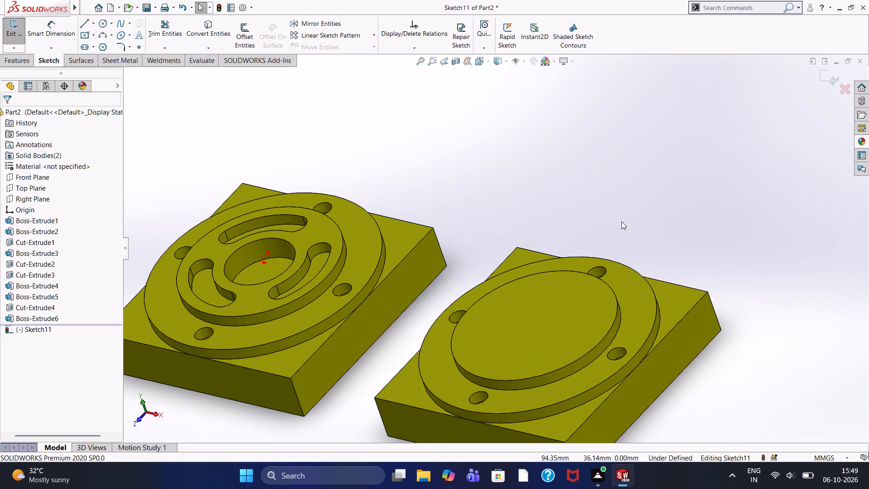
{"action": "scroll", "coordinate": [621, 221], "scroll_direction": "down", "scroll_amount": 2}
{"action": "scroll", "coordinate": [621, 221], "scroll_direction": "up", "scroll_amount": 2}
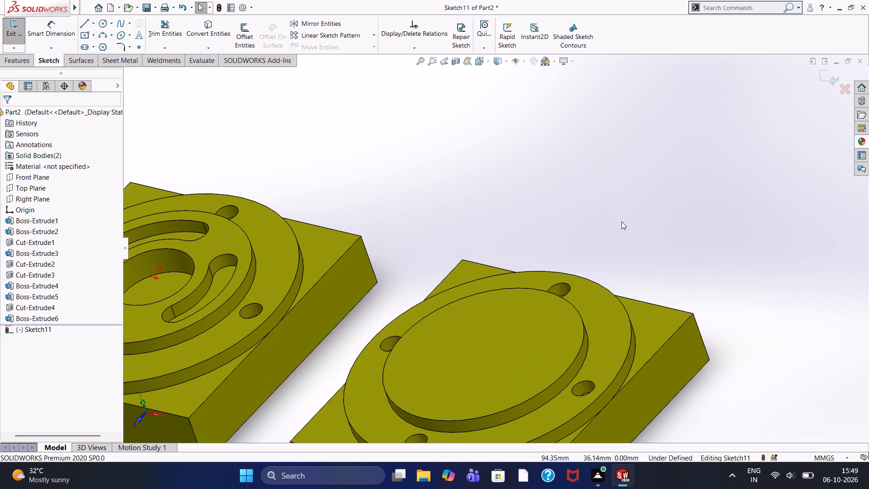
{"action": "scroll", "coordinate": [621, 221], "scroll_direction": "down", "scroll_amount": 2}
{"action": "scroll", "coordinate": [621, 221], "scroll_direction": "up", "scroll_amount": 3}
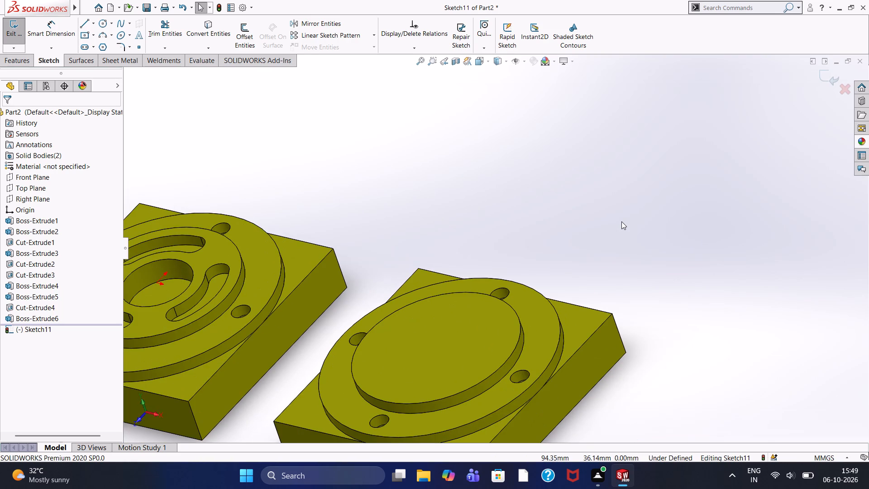
Examine both blocks from edge-on and oblique angles, looking closely at the second block's stacked bosses and corner holes.
{"action": "middle_click_drag", "start_coordinate": [426, 225], "coordinate": [421, 249]}
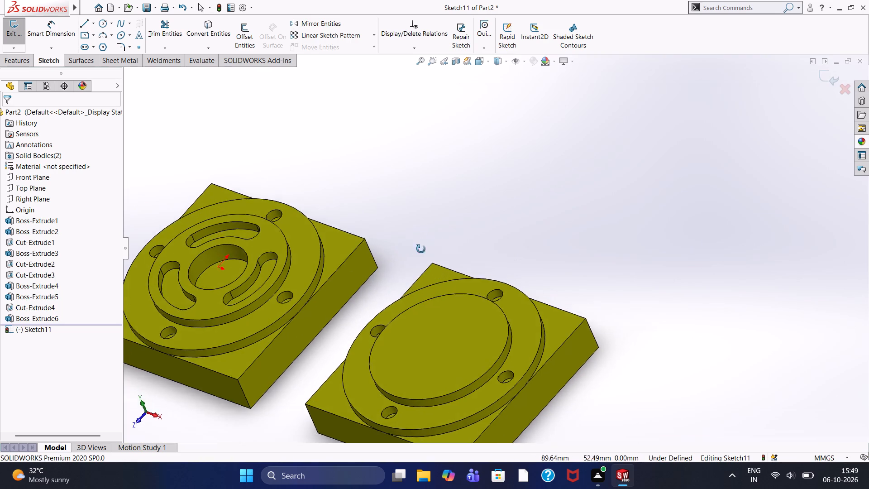
{"action": "middle_click_drag", "start_coordinate": [421, 249], "coordinate": [347, 409]}
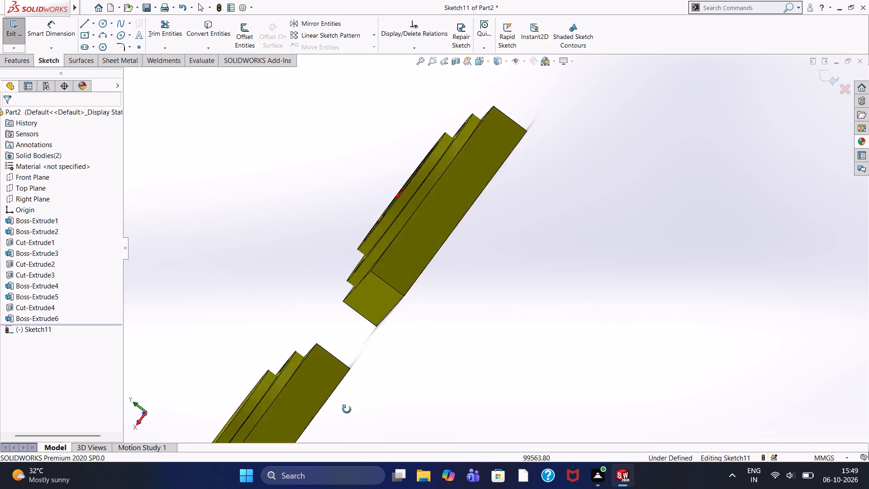
{"action": "middle_click_drag", "start_coordinate": [347, 409], "coordinate": [474, 357]}
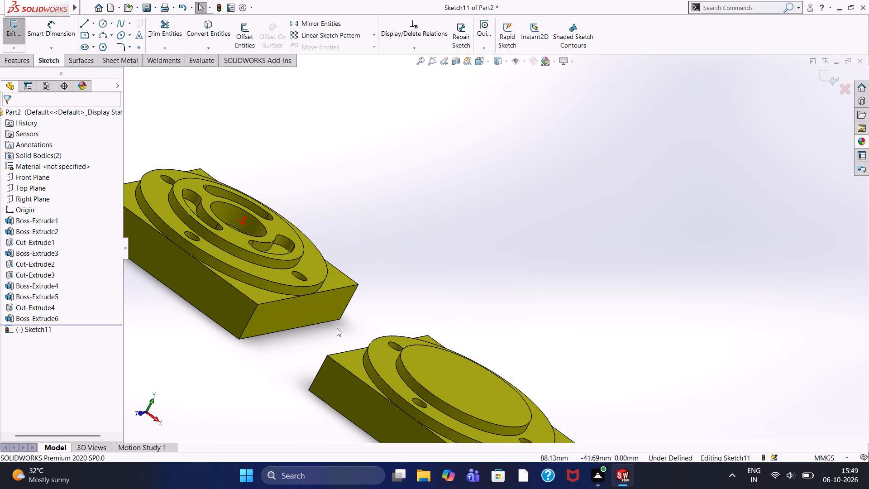
{"action": "middle_click_drag", "start_coordinate": [252, 381], "coordinate": [236, 388]}
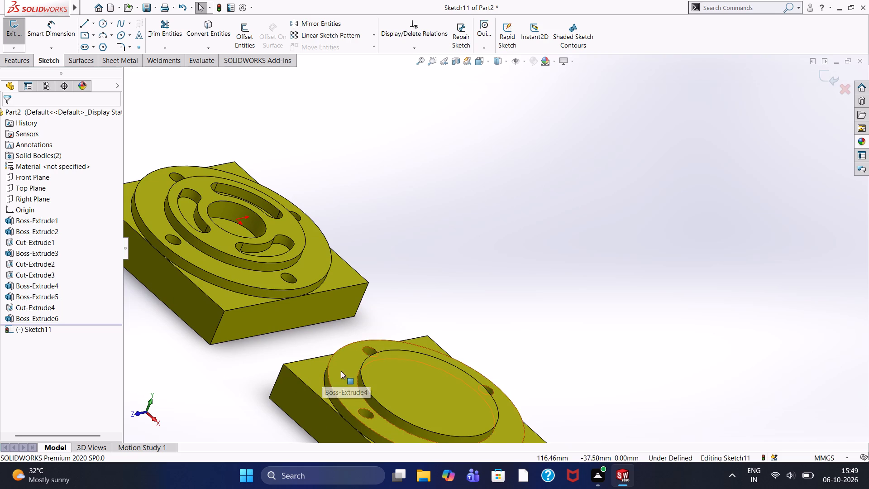
{"action": "scroll", "coordinate": [416, 380], "scroll_direction": "up", "scroll_amount": 1}
{"action": "scroll", "coordinate": [416, 380], "scroll_direction": "down", "scroll_amount": 3}
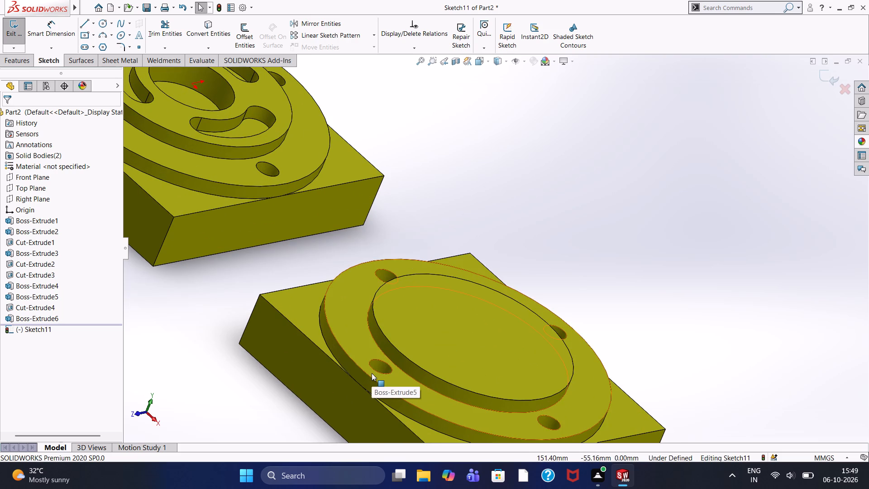
{"action": "scroll", "coordinate": [372, 373], "scroll_direction": "down", "scroll_amount": 1}
{"action": "scroll", "coordinate": [372, 373], "scroll_direction": "up", "scroll_amount": 1}
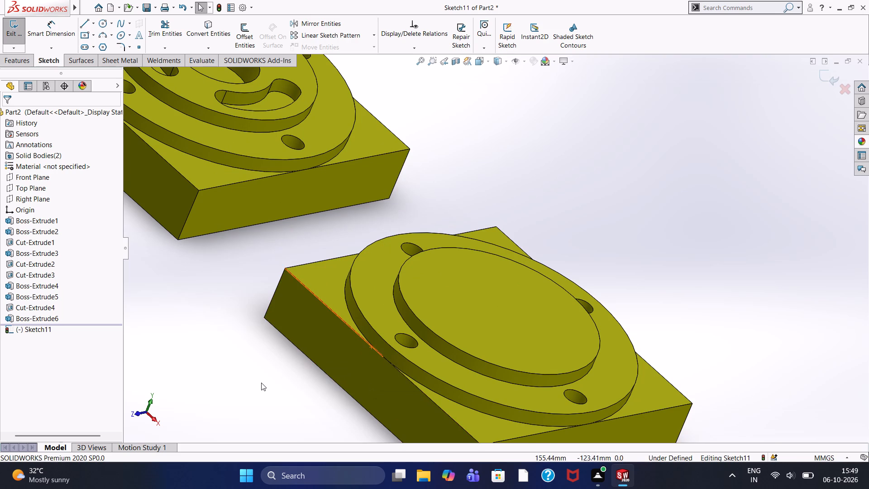
{"action": "scroll", "coordinate": [261, 383], "scroll_direction": "down", "scroll_amount": 1}
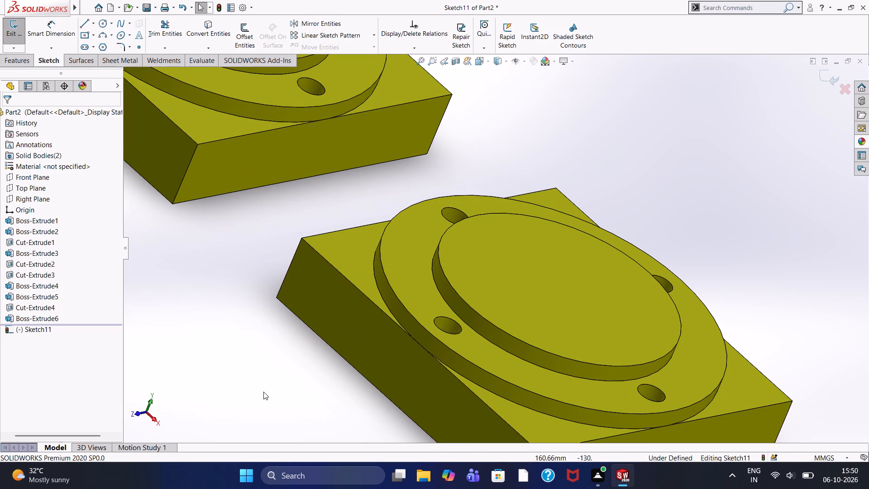
{"action": "scroll", "coordinate": [262, 387], "scroll_direction": "up", "scroll_amount": 1}
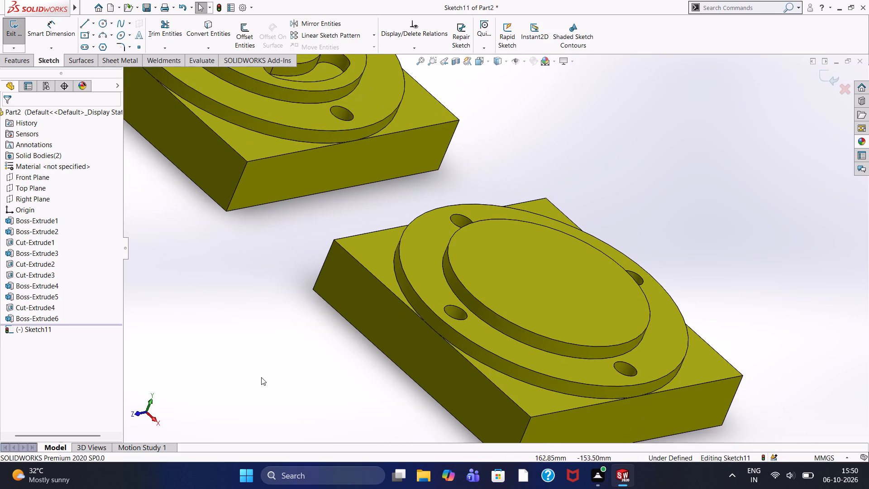
{"action": "scroll", "coordinate": [261, 377], "scroll_direction": "up", "scroll_amount": 2}
{"action": "scroll", "coordinate": [279, 354], "scroll_direction": "down", "scroll_amount": 2}
{"action": "scroll", "coordinate": [279, 354], "scroll_direction": "up", "scroll_amount": 2}
{"action": "scroll", "coordinate": [279, 354], "scroll_direction": "down", "scroll_amount": 1}
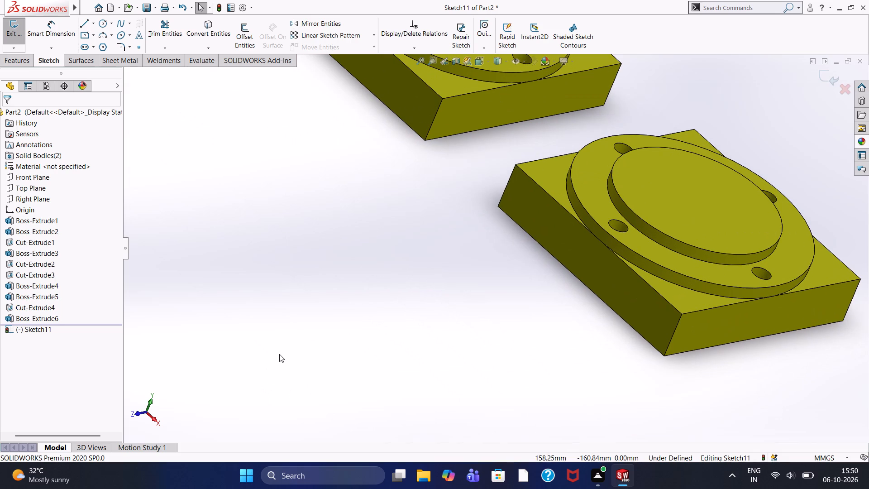
{"action": "scroll", "coordinate": [279, 354], "scroll_direction": "up", "scroll_amount": 2}
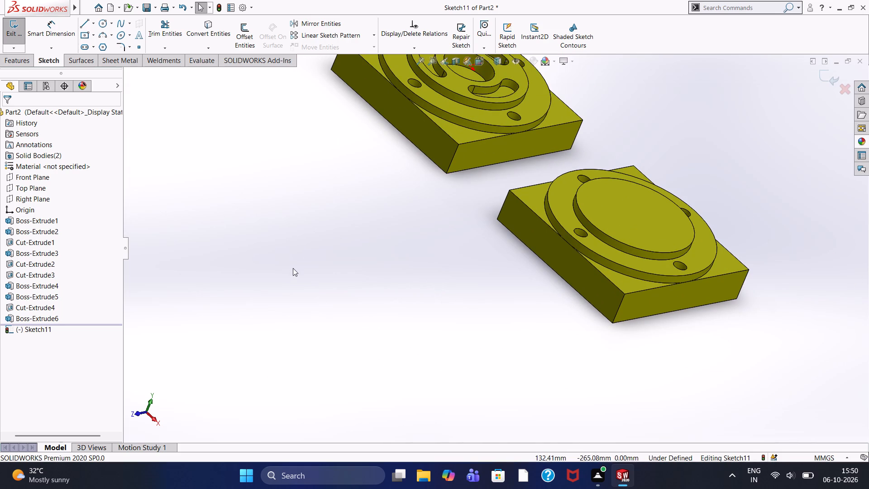
{"action": "scroll", "coordinate": [366, 180], "scroll_direction": "down", "scroll_amount": 4}
{"action": "scroll", "coordinate": [366, 180], "scroll_direction": "up", "scroll_amount": 4}
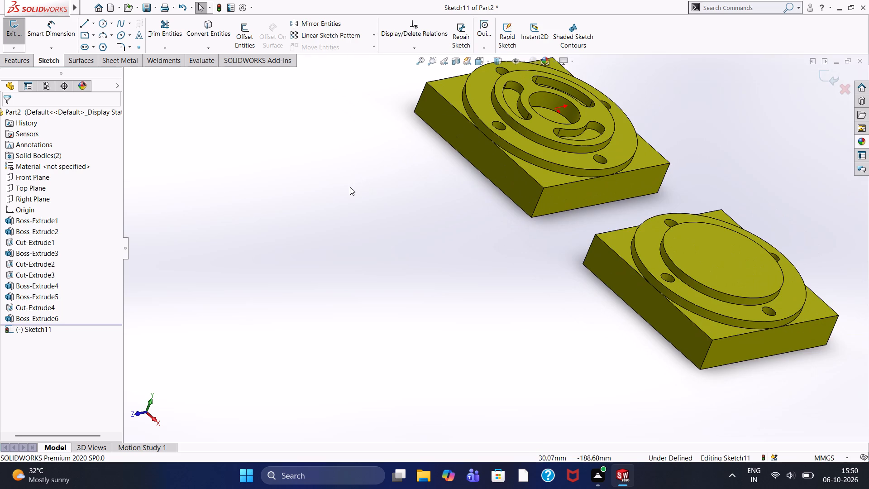
{"action": "scroll", "coordinate": [411, 164], "scroll_direction": "up", "scroll_amount": 2}
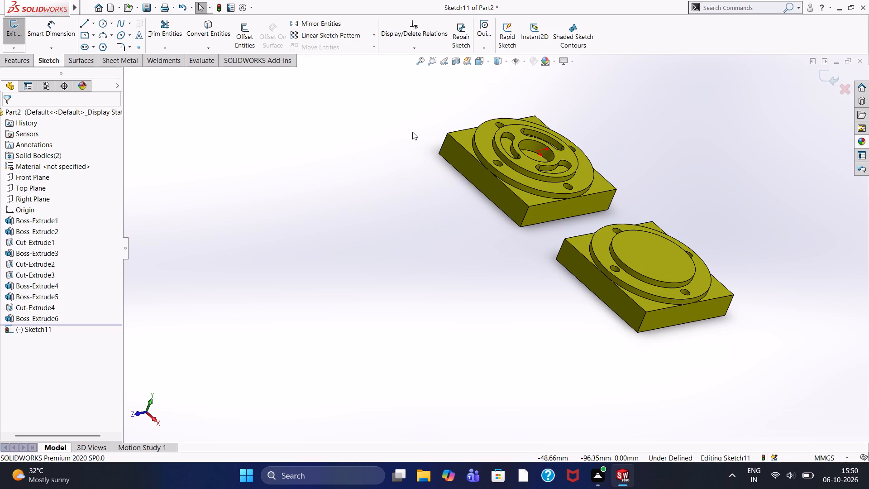
{"action": "middle_click_drag", "start_coordinate": [411, 135], "coordinate": [306, 249]}
View both blocks in isometric and compare the first block's curved slots and central recess with the second block's top boss.
{"action": "key", "text": "ctrl+7"}
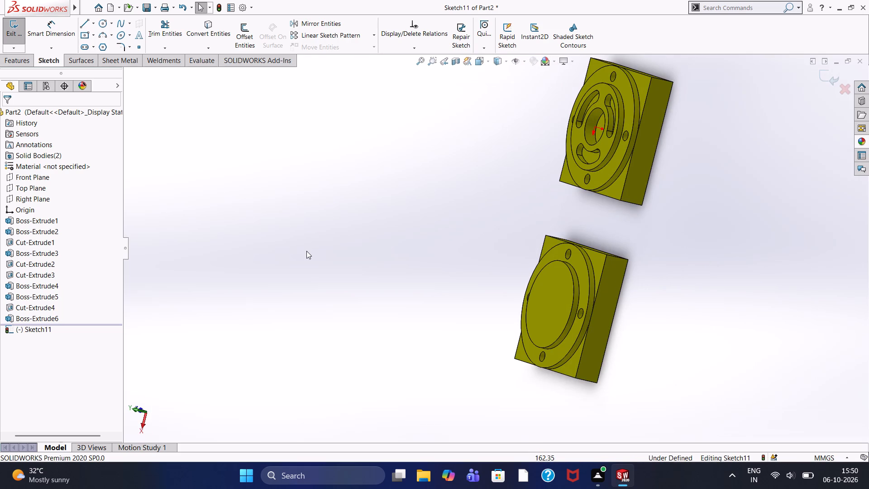
{"action": "scroll", "coordinate": [440, 209], "scroll_direction": "up", "scroll_amount": 2}
{"action": "scroll", "coordinate": [461, 215], "scroll_direction": "down", "scroll_amount": 2}
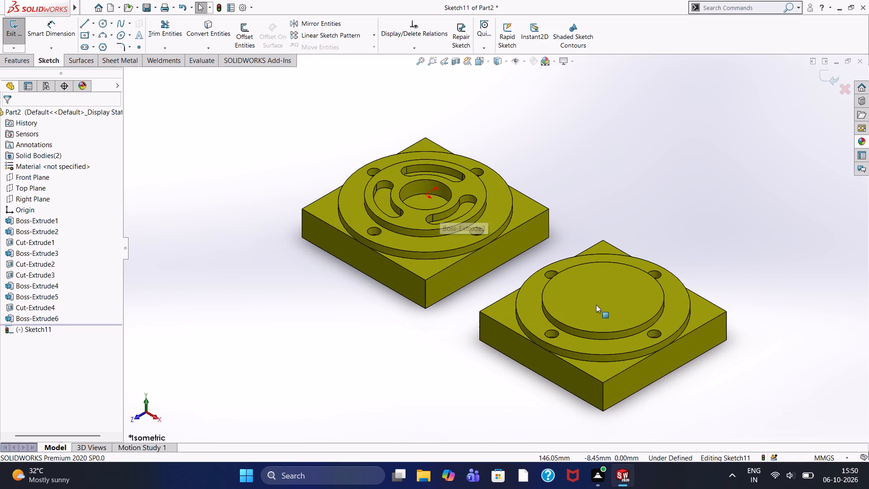
{"action": "scroll", "coordinate": [597, 306], "scroll_direction": "down", "scroll_amount": 3}
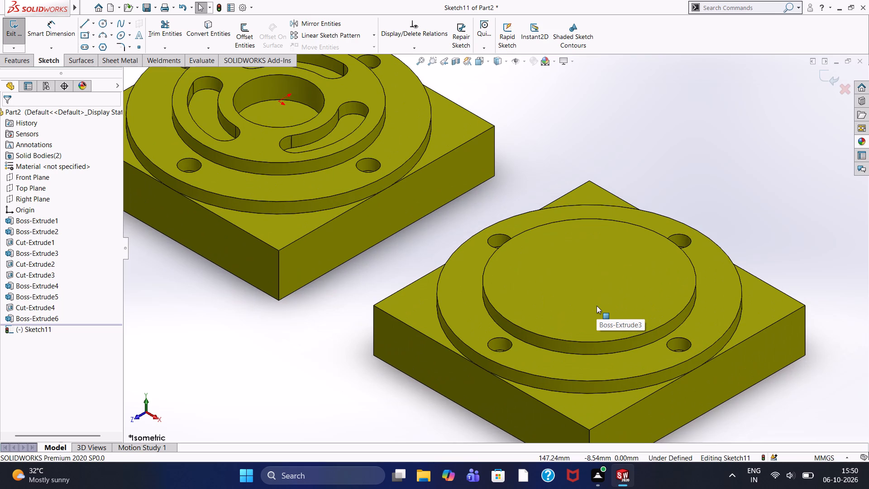
{"action": "scroll", "coordinate": [597, 306], "scroll_direction": "up", "scroll_amount": 1}
{"action": "scroll", "coordinate": [597, 306], "scroll_direction": "down", "scroll_amount": 2}
{"action": "scroll", "coordinate": [597, 306], "scroll_direction": "up", "scroll_amount": 2}
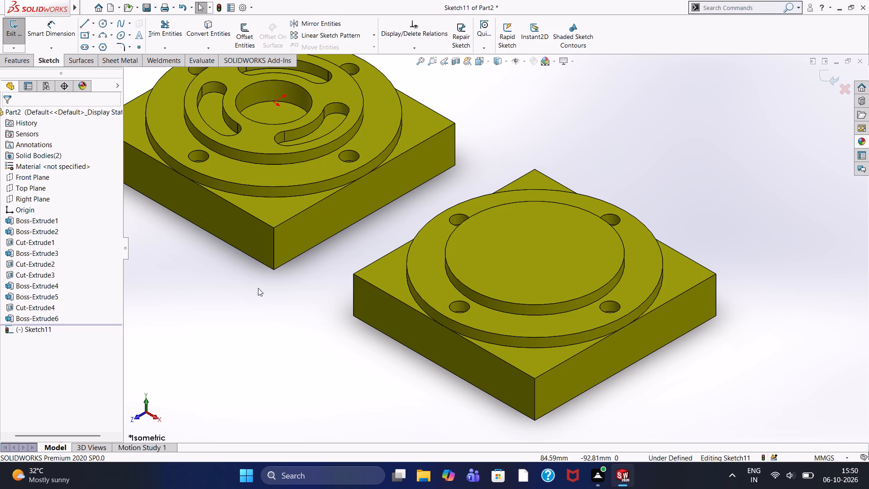
{"action": "scroll", "coordinate": [358, 268], "scroll_direction": "up", "scroll_amount": 3}
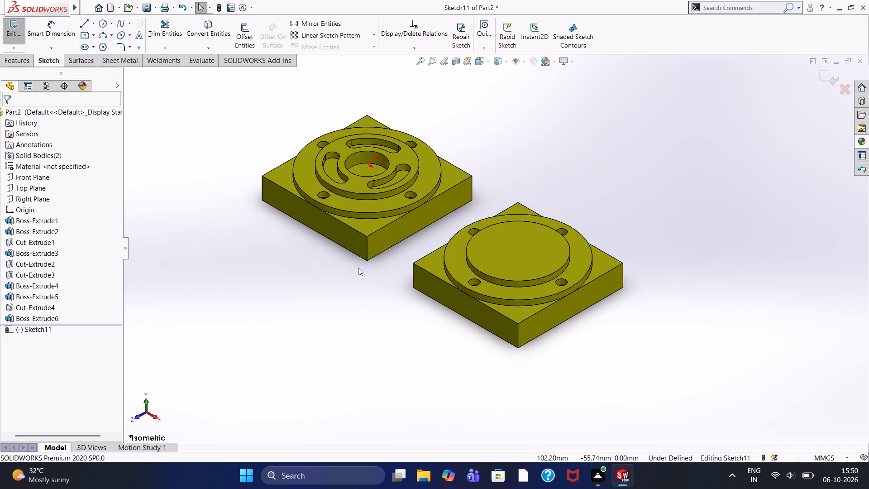
{"action": "scroll", "coordinate": [358, 268], "scroll_direction": "down", "scroll_amount": 2}
{"action": "scroll", "coordinate": [482, 218], "scroll_direction": "up", "scroll_amount": 3}
{"action": "scroll", "coordinate": [482, 218], "scroll_direction": "down", "scroll_amount": 3}
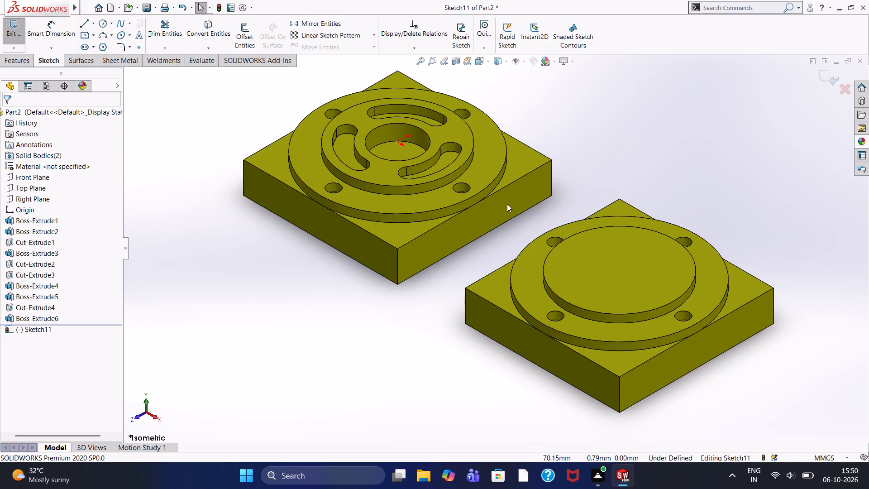
{"action": "scroll", "coordinate": [507, 204], "scroll_direction": "up", "scroll_amount": 1}
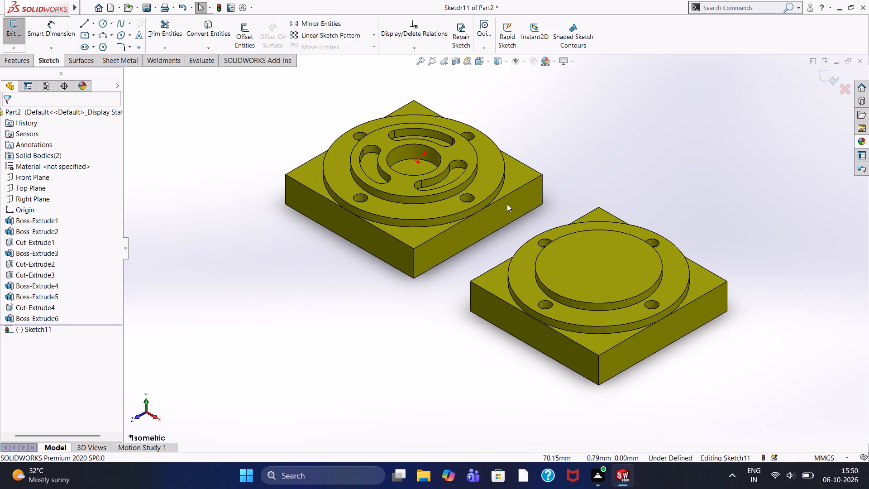
{"action": "scroll", "coordinate": [507, 204], "scroll_direction": "down", "scroll_amount": 2}
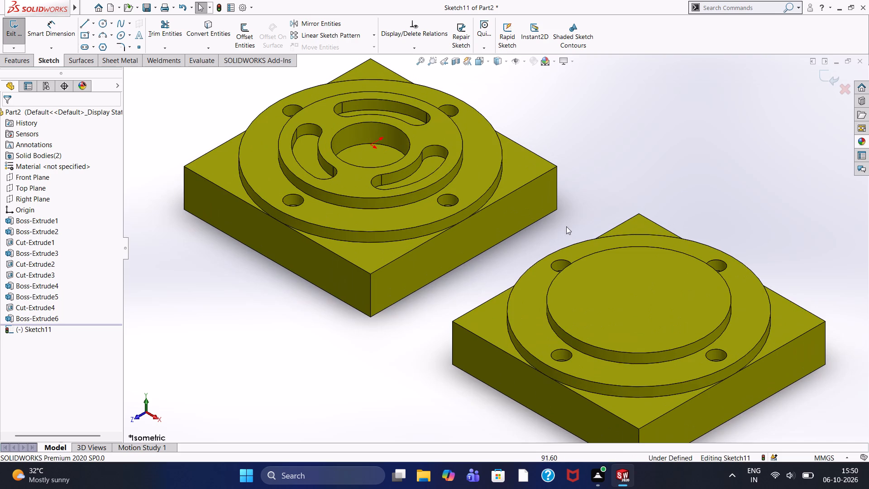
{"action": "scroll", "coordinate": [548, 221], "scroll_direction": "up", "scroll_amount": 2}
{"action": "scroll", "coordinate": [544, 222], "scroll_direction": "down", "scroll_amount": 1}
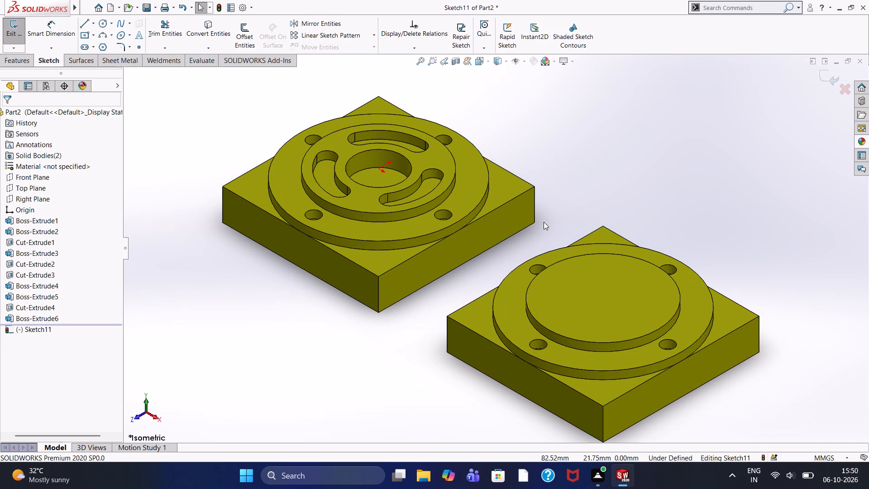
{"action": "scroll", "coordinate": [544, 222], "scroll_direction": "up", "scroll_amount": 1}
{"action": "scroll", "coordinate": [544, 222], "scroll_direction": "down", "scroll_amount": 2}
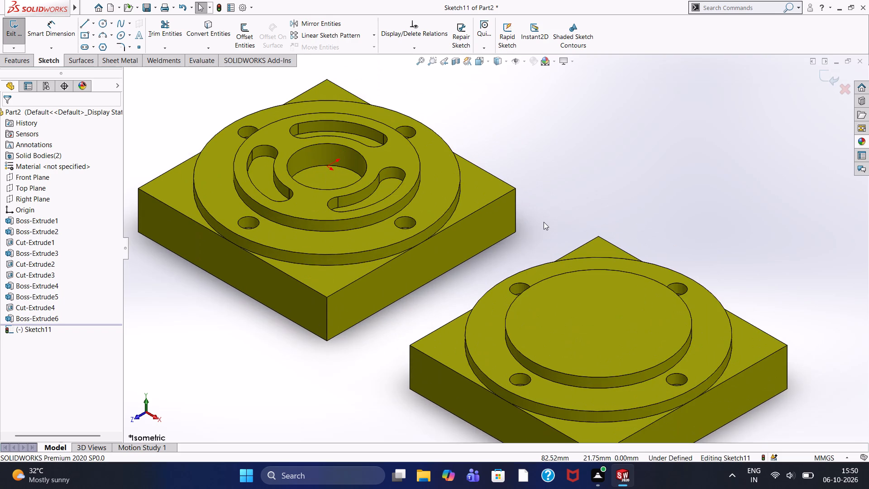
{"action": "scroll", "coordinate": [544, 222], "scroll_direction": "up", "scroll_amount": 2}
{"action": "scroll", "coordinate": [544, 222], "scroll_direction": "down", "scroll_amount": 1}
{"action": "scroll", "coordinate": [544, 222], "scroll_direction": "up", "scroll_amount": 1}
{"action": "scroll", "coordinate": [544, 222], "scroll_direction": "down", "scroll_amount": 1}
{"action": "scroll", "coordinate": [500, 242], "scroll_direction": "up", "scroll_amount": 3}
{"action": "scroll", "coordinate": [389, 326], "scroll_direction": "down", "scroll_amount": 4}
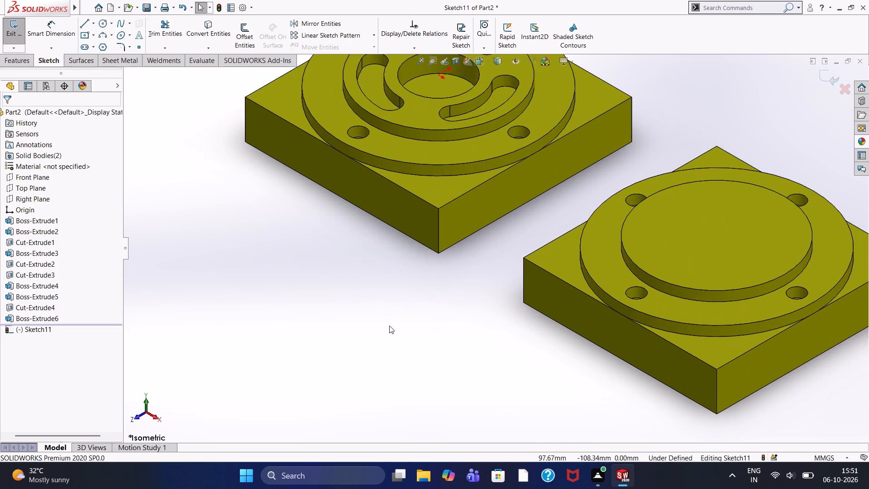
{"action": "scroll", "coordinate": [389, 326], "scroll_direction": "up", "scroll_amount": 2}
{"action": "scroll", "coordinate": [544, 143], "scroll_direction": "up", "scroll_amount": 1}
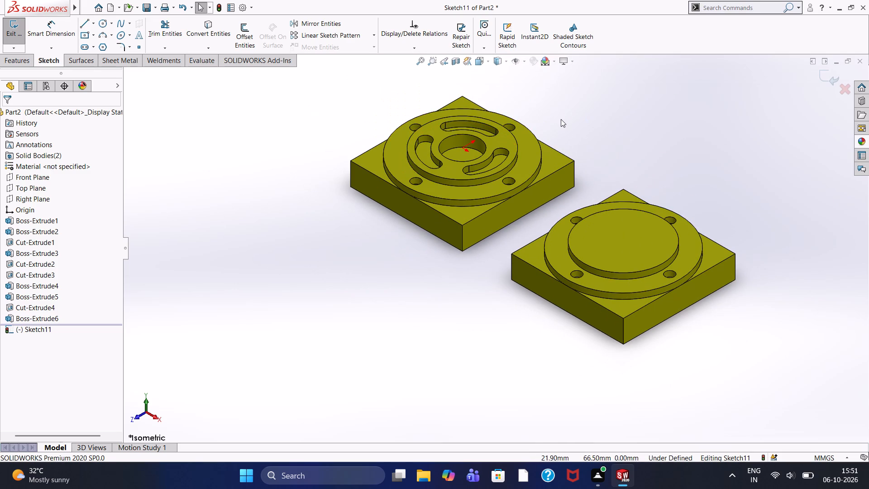
Sketch a 30 mm diameter circle centred on the top face of the second block's upper boss.
{"action": "middle_click_drag", "start_coordinate": [561, 119], "coordinate": [597, 137]}
{"action": "scroll", "coordinate": [596, 137], "scroll_direction": "up", "scroll_amount": 1}
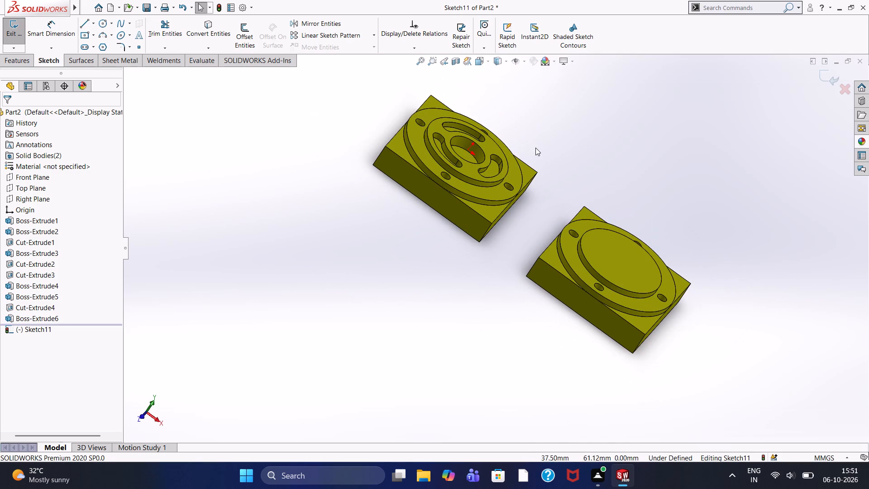
{"action": "middle_click_drag", "start_coordinate": [562, 107], "coordinate": [531, 159]}
{"action": "scroll", "coordinate": [531, 159], "scroll_direction": "up", "scroll_amount": 3}
{"action": "scroll", "coordinate": [474, 166], "scroll_direction": "down", "scroll_amount": 1}
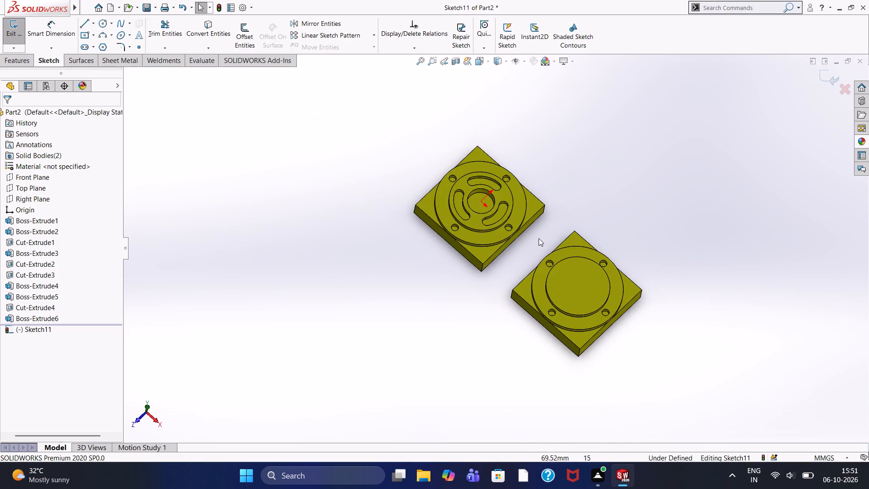
{"action": "scroll", "coordinate": [537, 243], "scroll_direction": "down", "scroll_amount": 5}
{"action": "scroll", "coordinate": [542, 262], "scroll_direction": "up", "scroll_amount": 4}
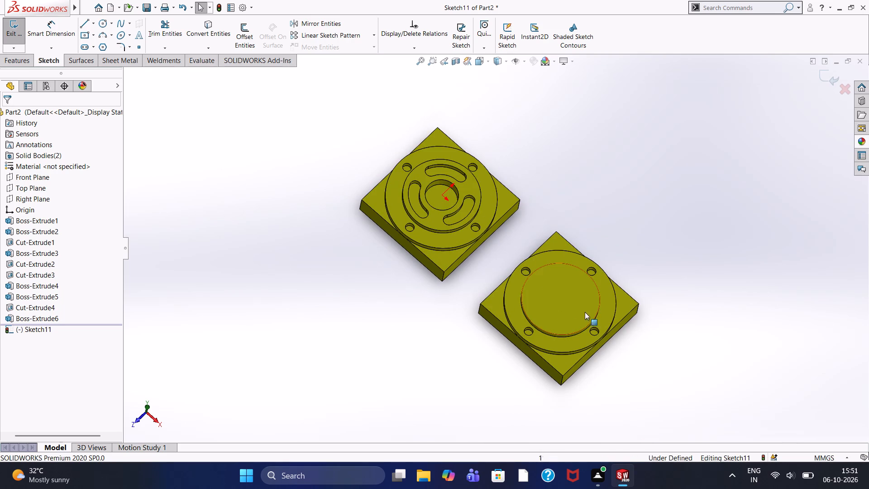
{"action": "left_click", "coordinate": [557, 303]}
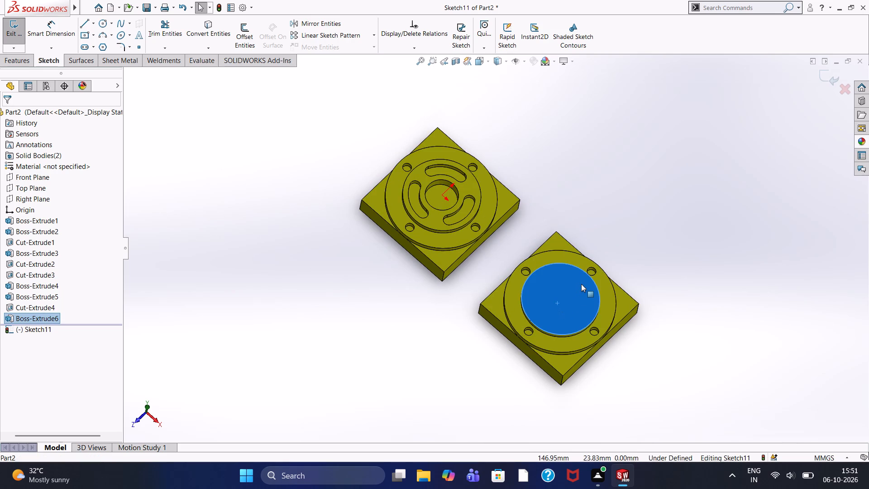
{"action": "key", "text": "ctrl+8"}
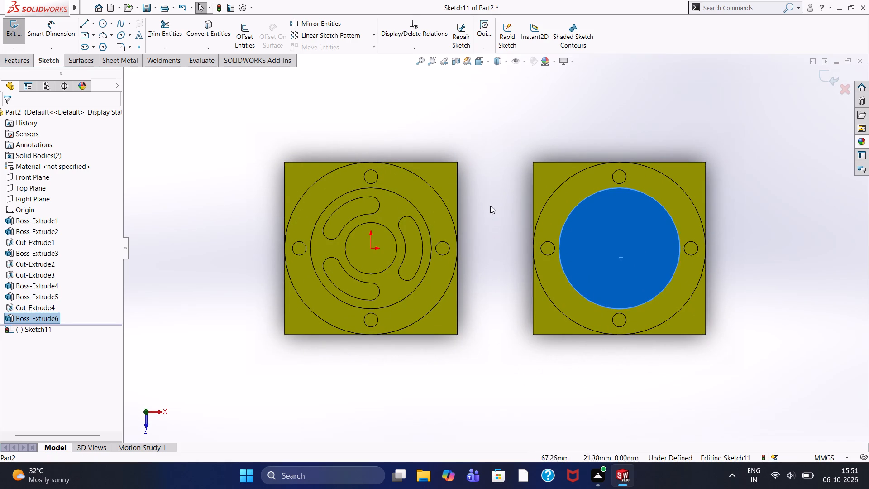
{"action": "left_click", "coordinate": [487, 194]}
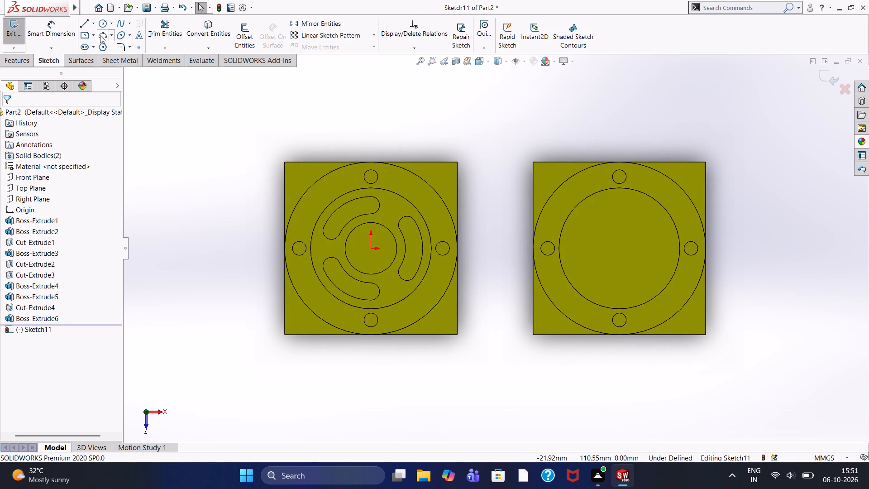
{"action": "left_click", "coordinate": [101, 23]}
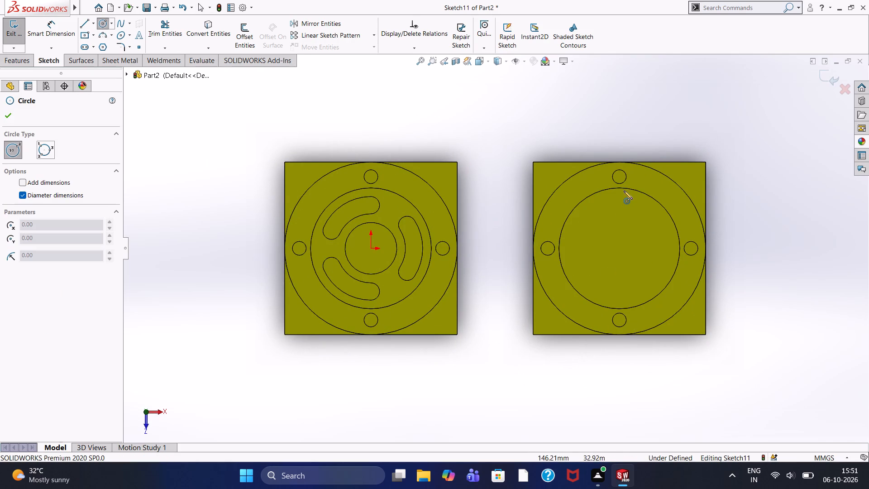
{"action": "left_click", "coordinate": [619, 248]}
{"action": "type", "text": "30"}
{"action": "key", "text": "Return"}
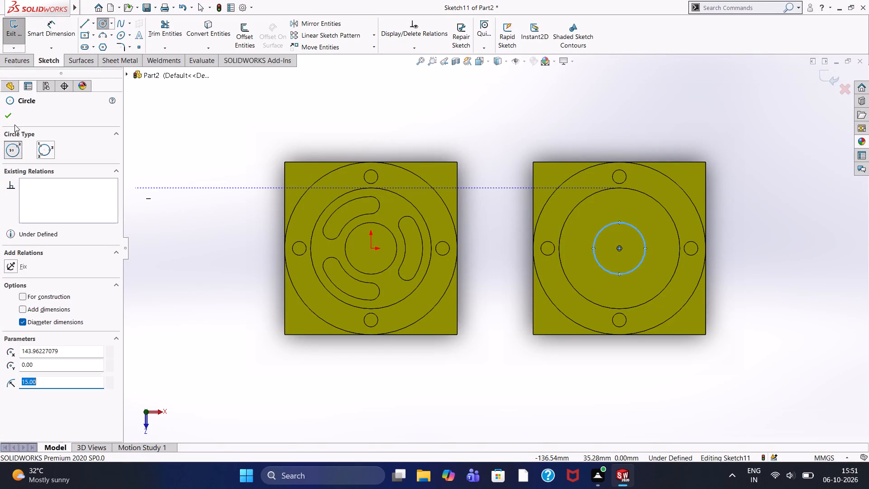
{"action": "left_click", "coordinate": [14, 120]}
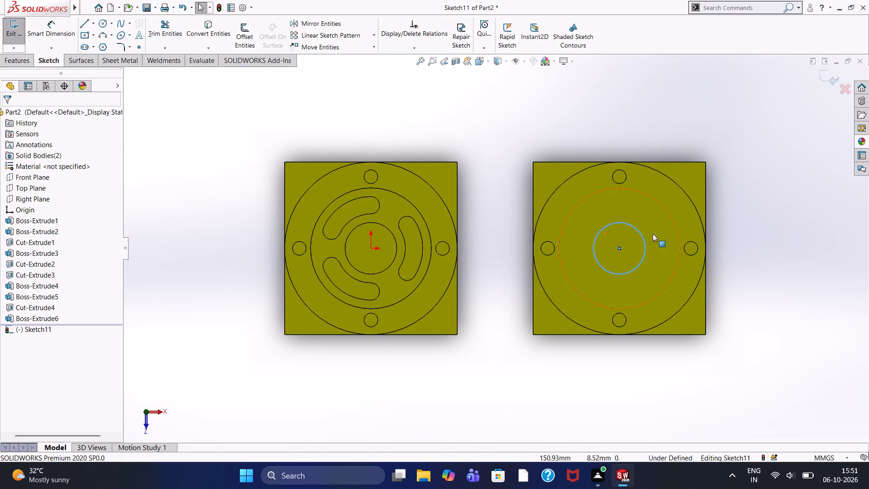
Cut-extrude the circle to a blind depth of 10 mm to form the second block's central recess.
{"action": "scroll", "coordinate": [673, 238], "scroll_direction": "up", "scroll_amount": 1}
{"action": "scroll", "coordinate": [643, 261], "scroll_direction": "down", "scroll_amount": 3}
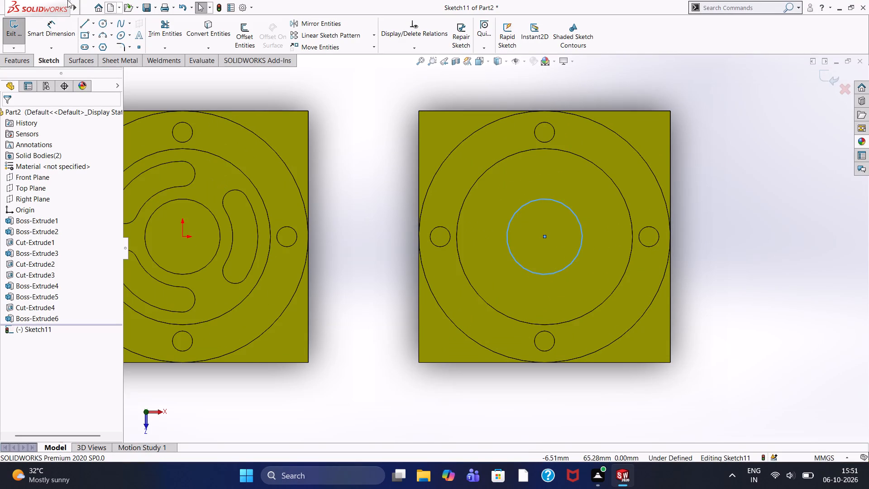
{"action": "left_click", "coordinate": [30, 60]}
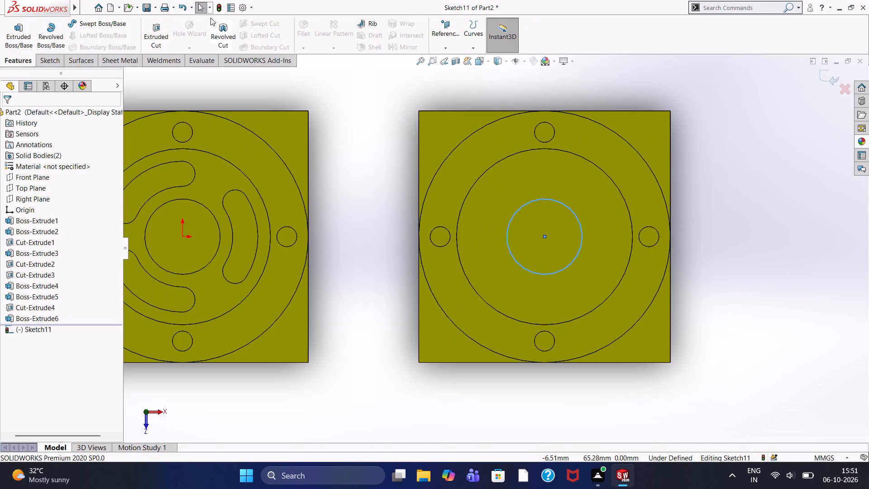
{"action": "left_click", "coordinate": [158, 33]}
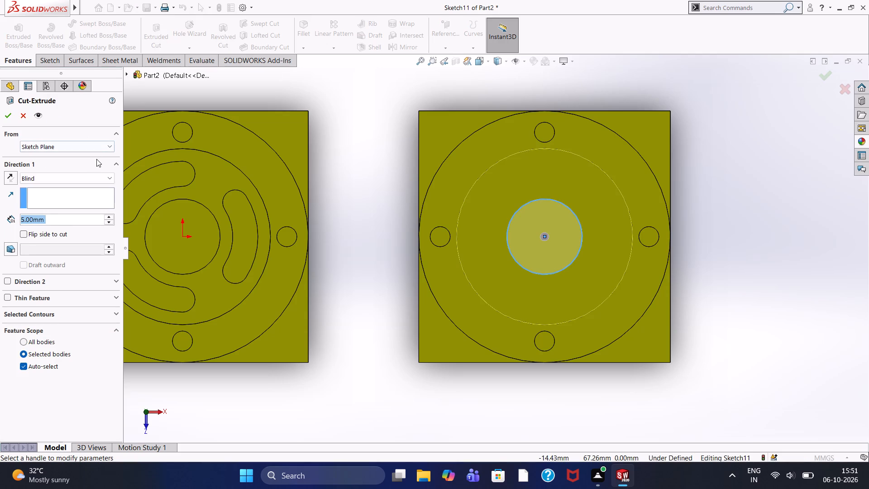
{"action": "type", "text": "[10"}
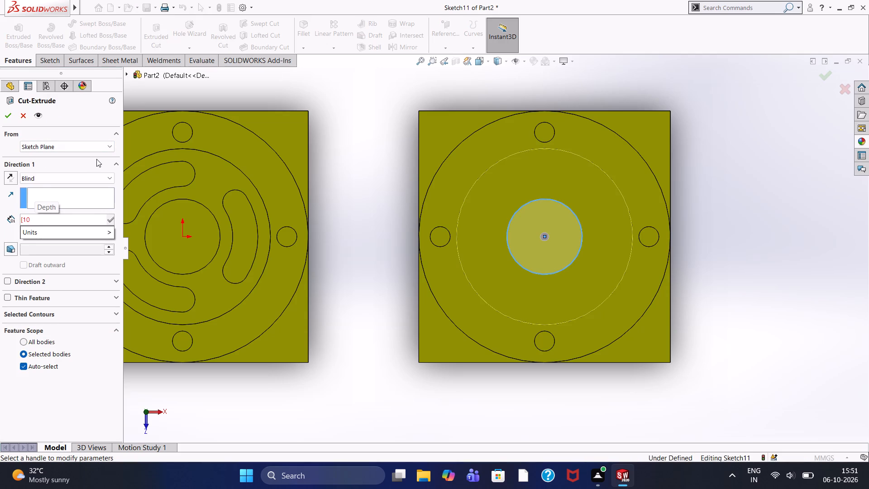
{"action": "key", "text": "BackSpace"}
{"action": "key", "text": "BackSpace"}
{"action": "key", "text": "BackSpace"}
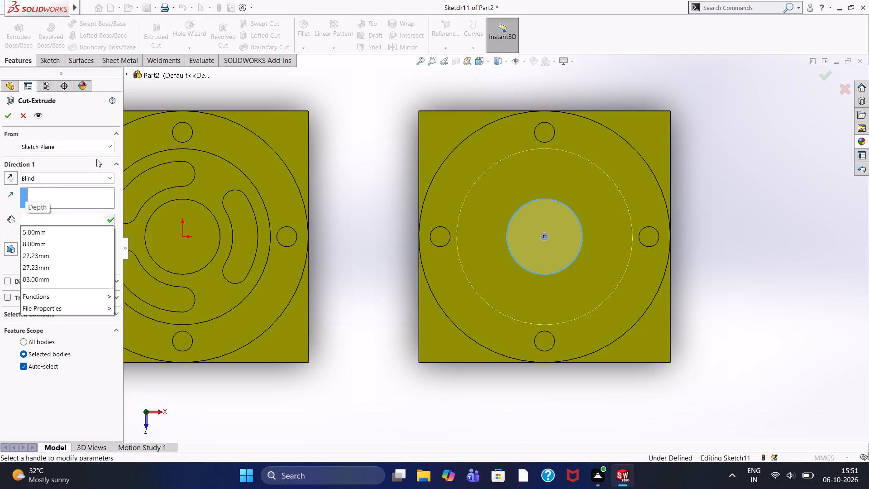
{"action": "type", "text": "10"}
{"action": "key", "text": "Return"}
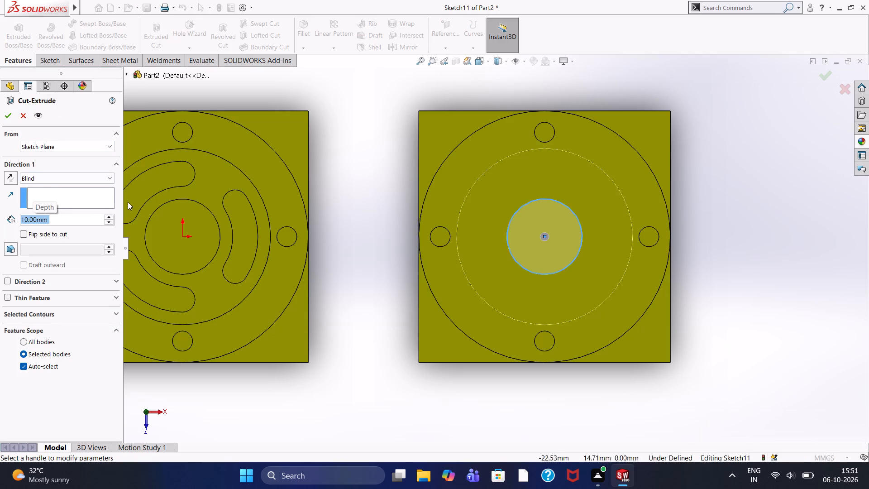
{"action": "middle_click_drag", "start_coordinate": [377, 173], "coordinate": [379, 30]}
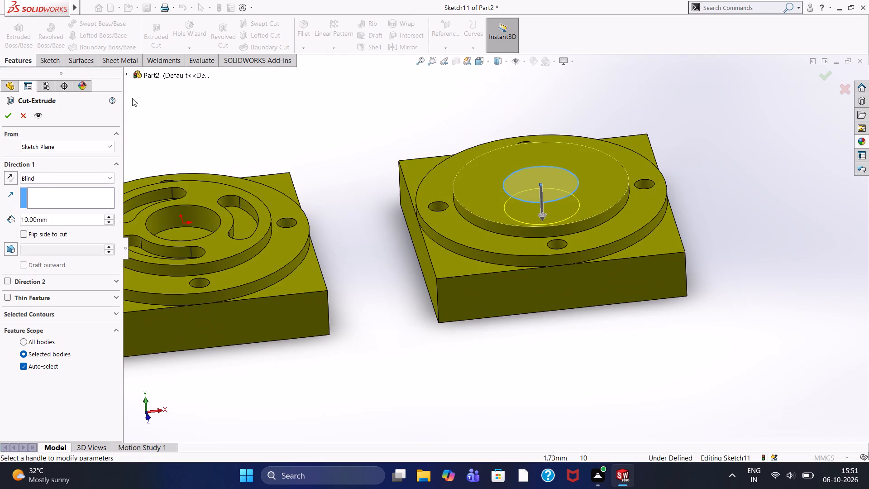
{"action": "left_click", "coordinate": [13, 114]}
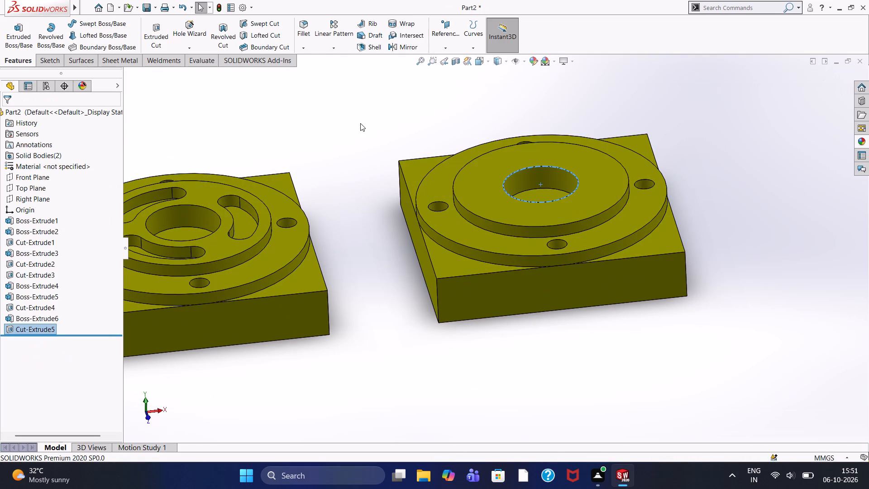
{"action": "left_click", "coordinate": [360, 123]}
Fillet the four vertical corner edges of the second block's square base with a 10 mm radius.
{"action": "middle_click_drag", "start_coordinate": [412, 101], "coordinate": [416, 151]}
{"action": "middle_click", "coordinate": [416, 151]}
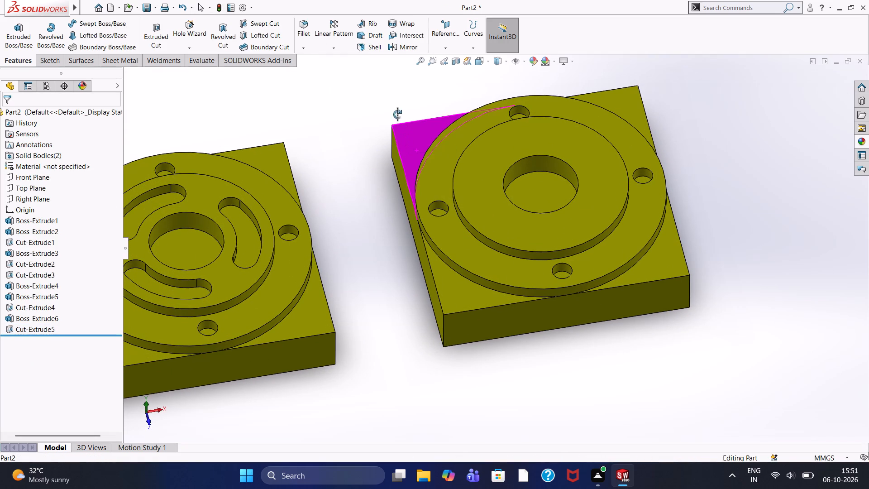
{"action": "left_click", "coordinate": [354, 118]}
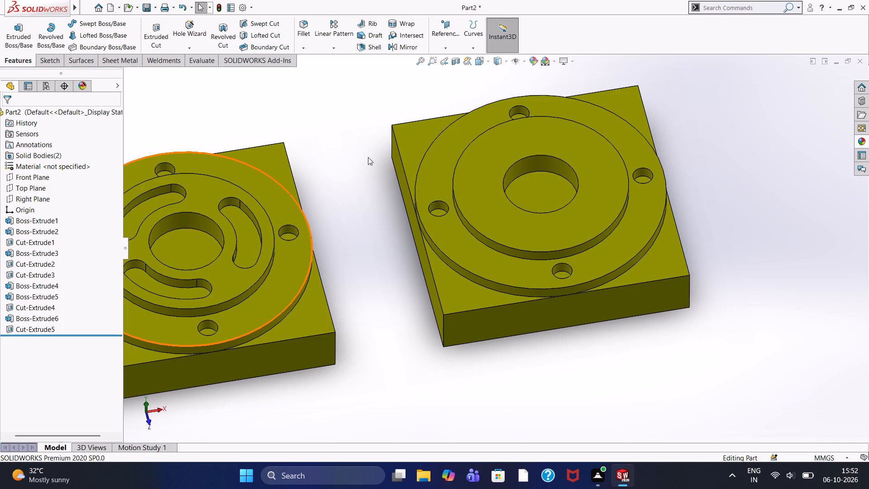
{"action": "scroll", "coordinate": [365, 153], "scroll_direction": "down", "scroll_amount": 1}
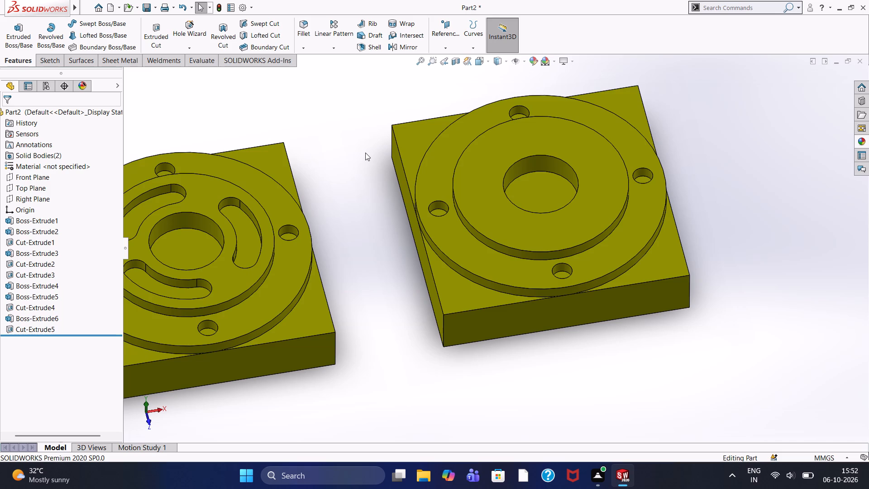
{"action": "scroll", "coordinate": [365, 153], "scroll_direction": "up", "scroll_amount": 2}
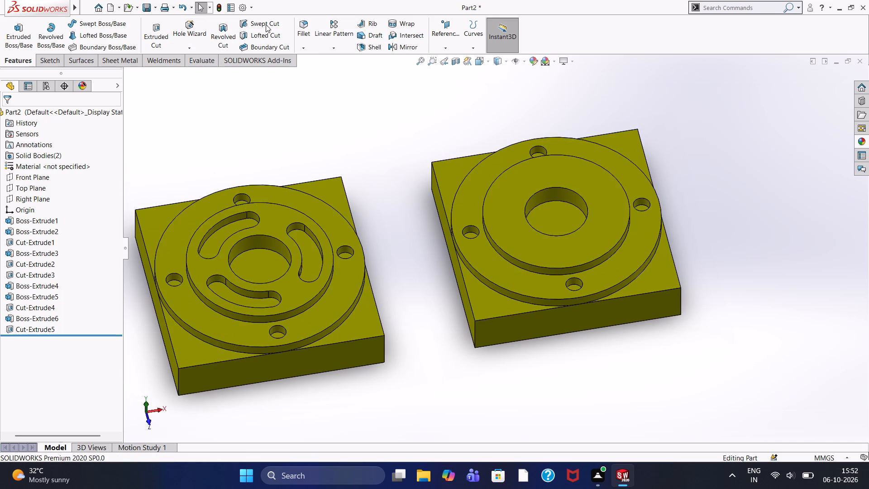
{"action": "left_click", "coordinate": [301, 27]}
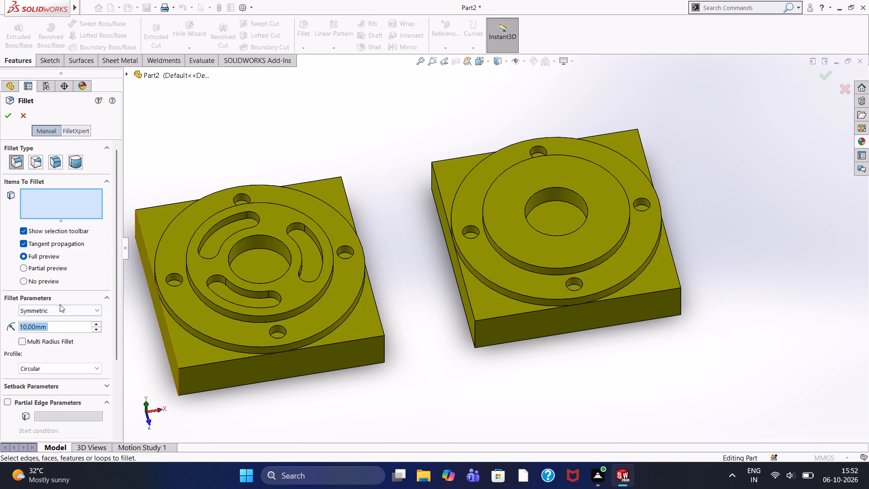
{"action": "scroll", "coordinate": [498, 311], "scroll_direction": "down", "scroll_amount": 2}
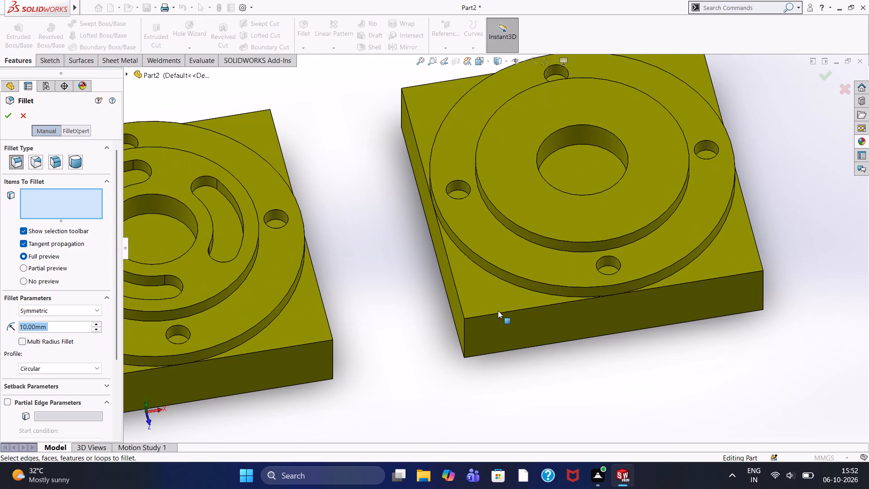
{"action": "left_click", "coordinate": [463, 346]}
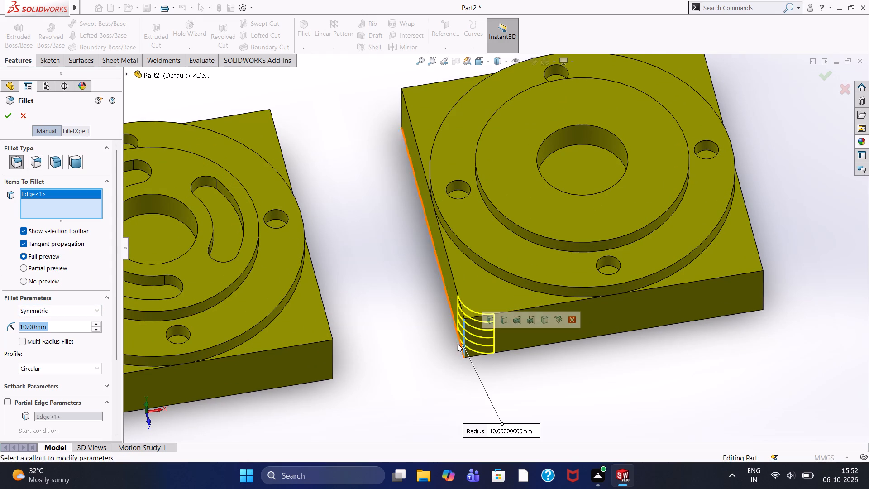
{"action": "scroll", "coordinate": [371, 244], "scroll_direction": "up", "scroll_amount": 2}
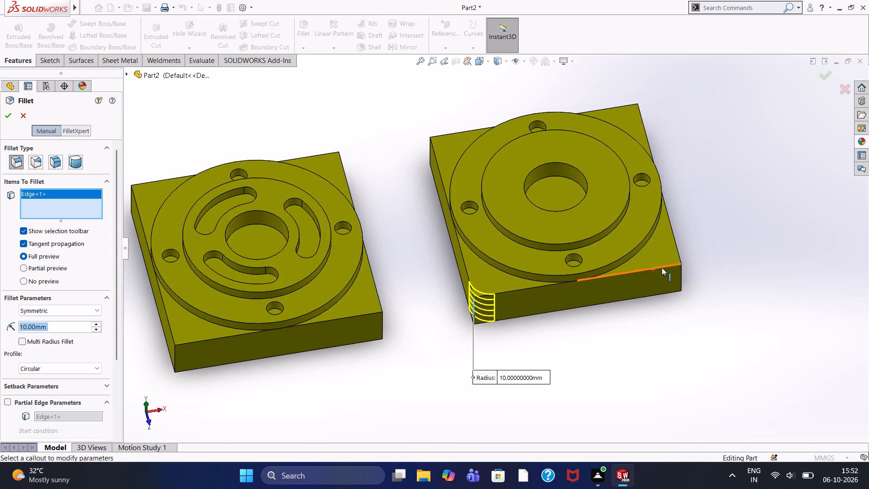
{"action": "left_click", "coordinate": [681, 275]}
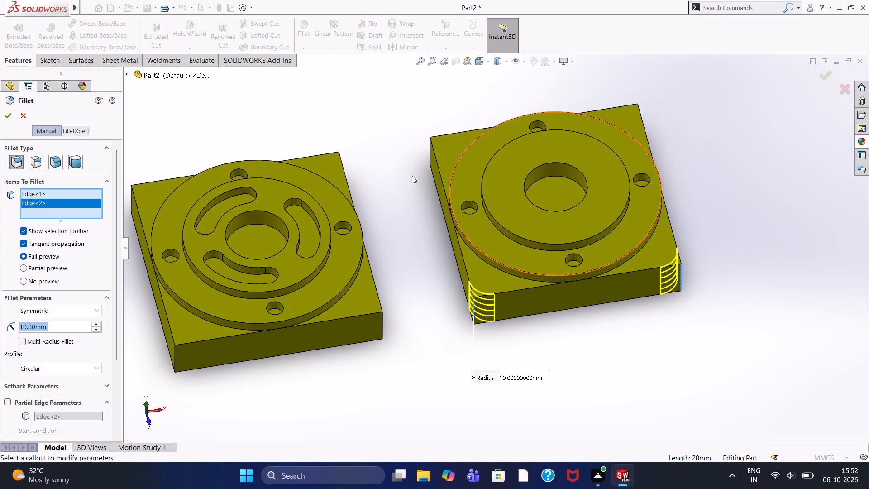
{"action": "middle_click_drag", "start_coordinate": [412, 176], "coordinate": [482, 309]}
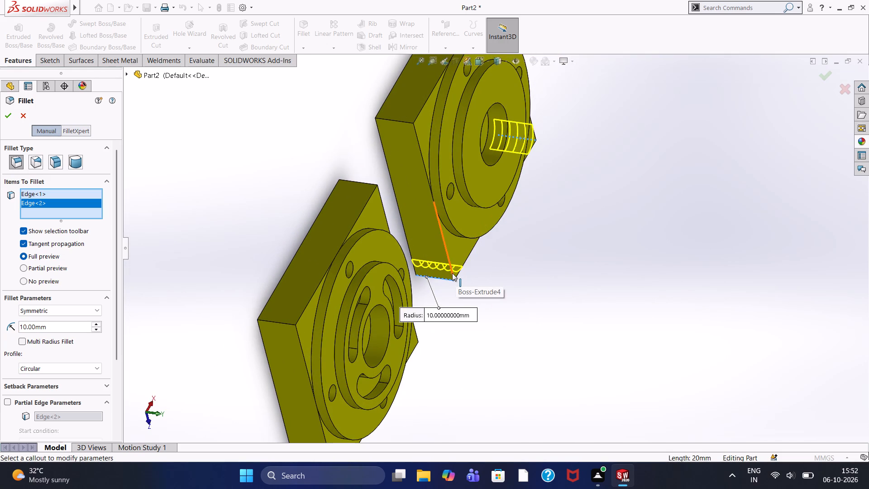
{"action": "left_click", "coordinate": [394, 120]}
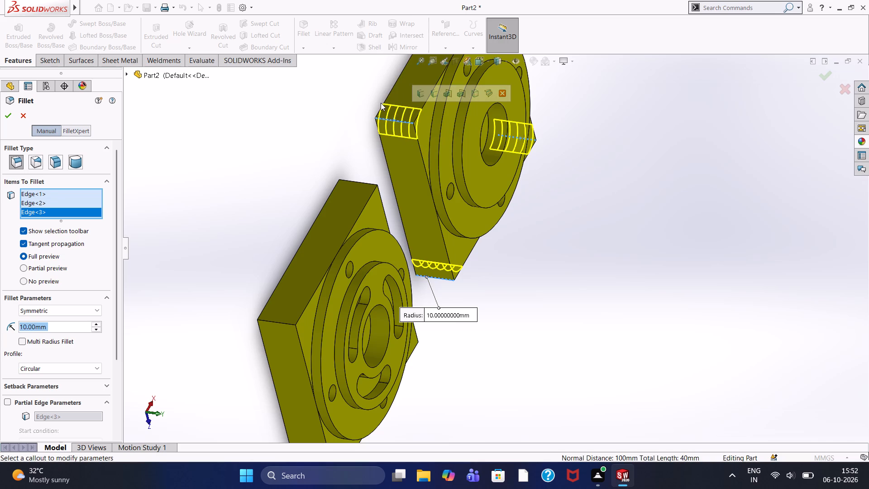
{"action": "scroll", "coordinate": [394, 82], "scroll_direction": "up", "scroll_amount": 2}
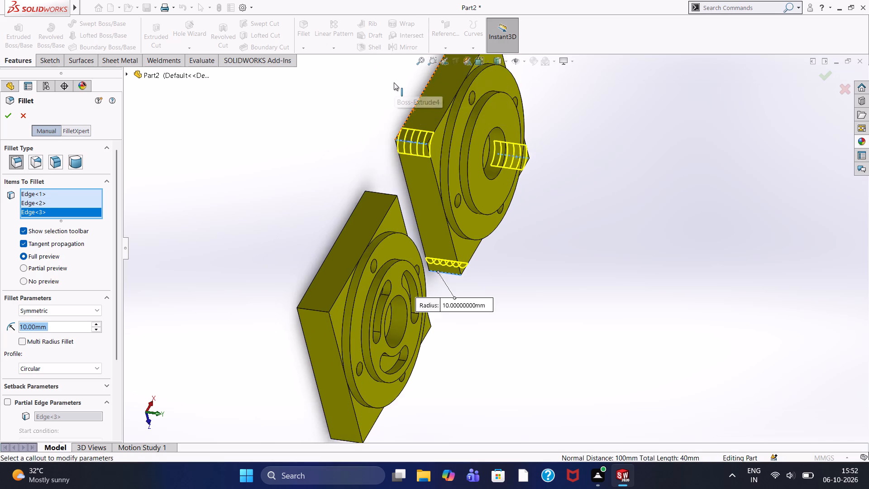
{"action": "scroll", "coordinate": [394, 82], "scroll_direction": "up", "scroll_amount": 1}
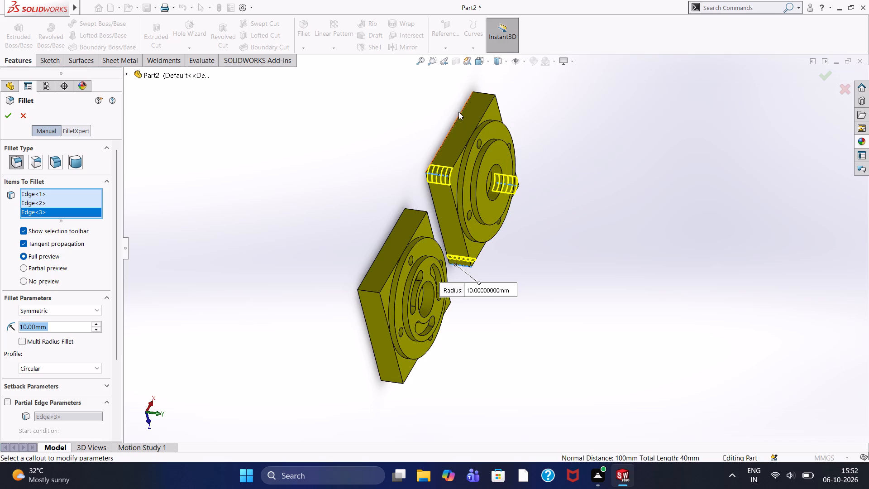
{"action": "middle_click_drag", "start_coordinate": [454, 99], "coordinate": [405, 213]}
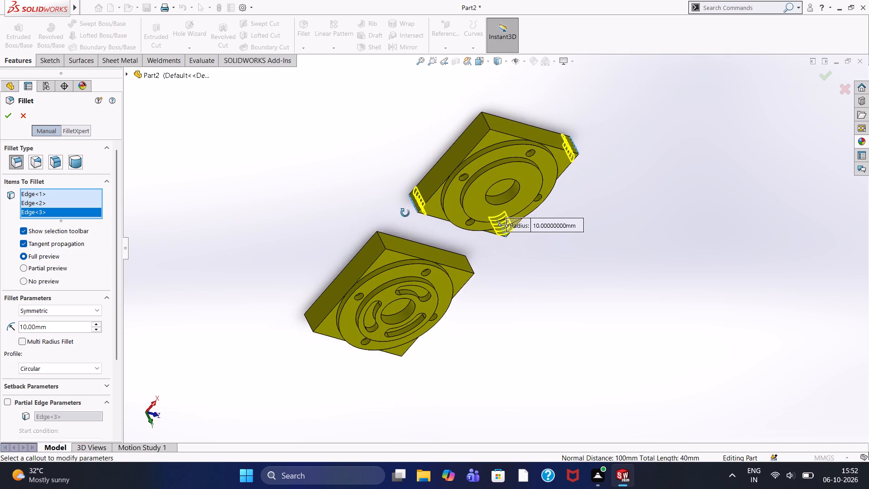
{"action": "middle_click_drag", "start_coordinate": [405, 213], "coordinate": [404, 221]}
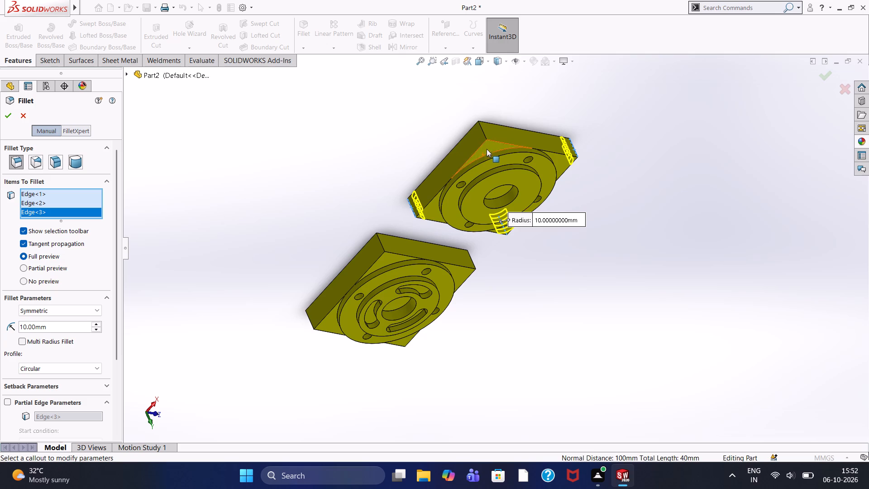
{"action": "left_click", "coordinate": [484, 133]}
{"action": "middle_click_drag", "start_coordinate": [421, 147], "coordinate": [404, 127]}
{"action": "scroll", "coordinate": [421, 147], "scroll_direction": "up", "scroll_amount": 1}
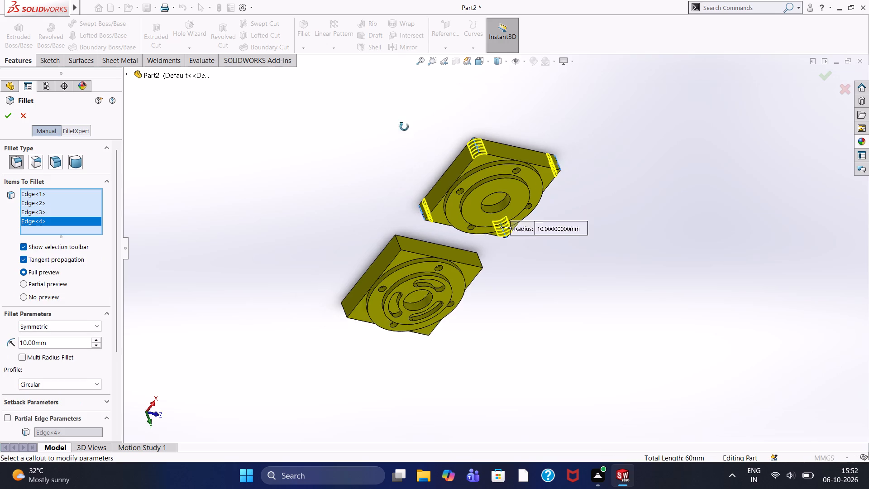
{"action": "middle_click_drag", "start_coordinate": [404, 127], "coordinate": [372, 63]}
{"action": "middle_click_drag", "start_coordinate": [359, 141], "coordinate": [399, 16]}
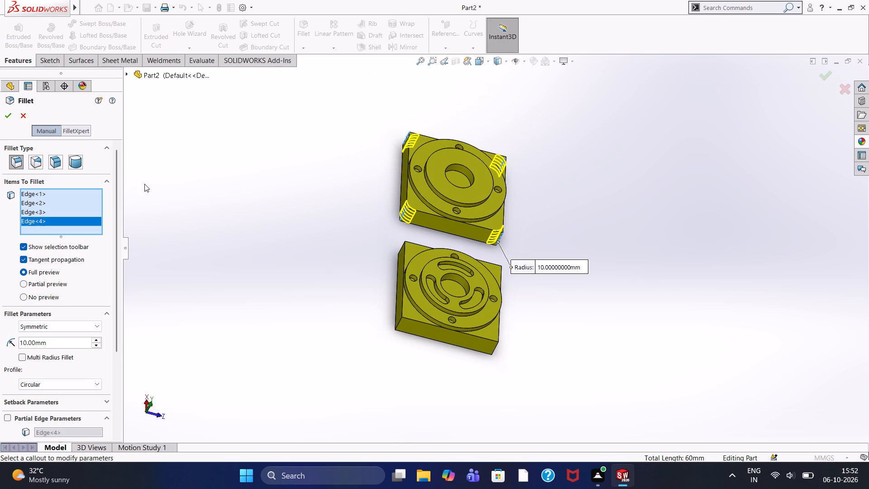
{"action": "left_click", "coordinate": [6, 117]}
{"action": "left_click", "coordinate": [349, 157]}
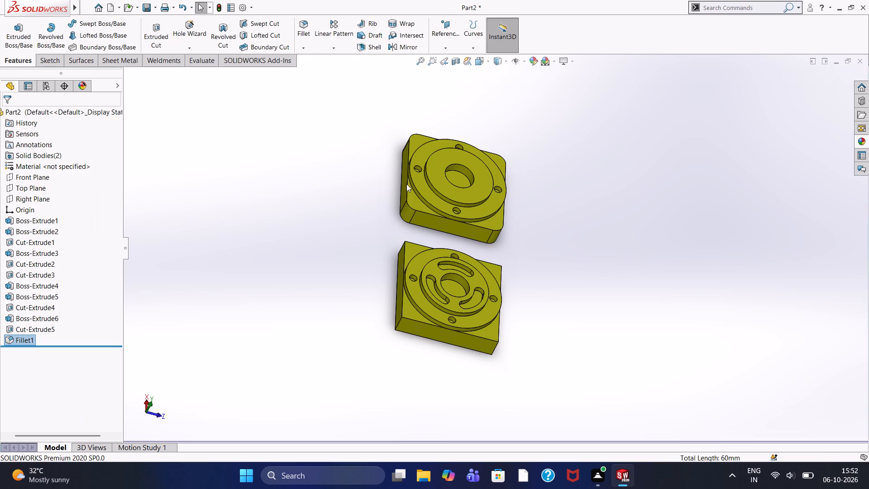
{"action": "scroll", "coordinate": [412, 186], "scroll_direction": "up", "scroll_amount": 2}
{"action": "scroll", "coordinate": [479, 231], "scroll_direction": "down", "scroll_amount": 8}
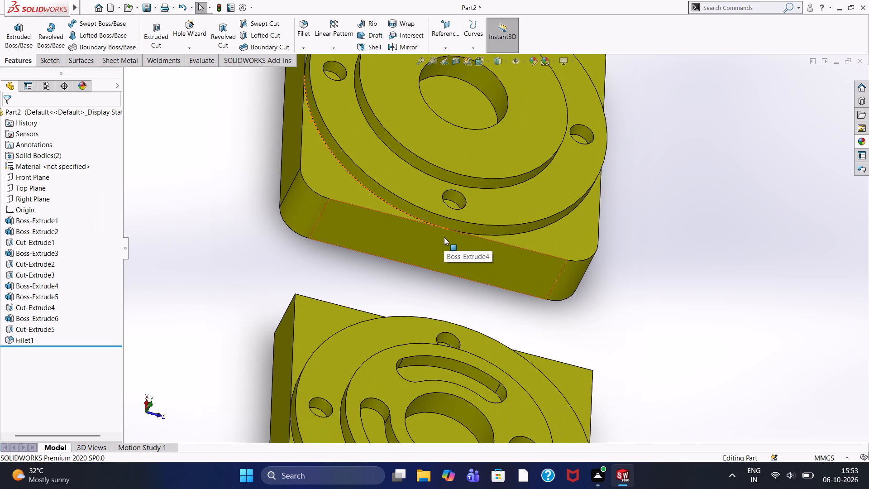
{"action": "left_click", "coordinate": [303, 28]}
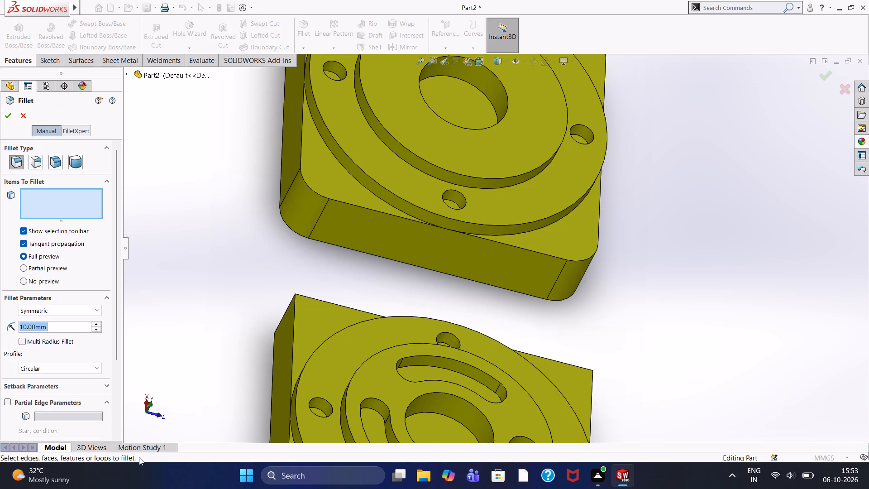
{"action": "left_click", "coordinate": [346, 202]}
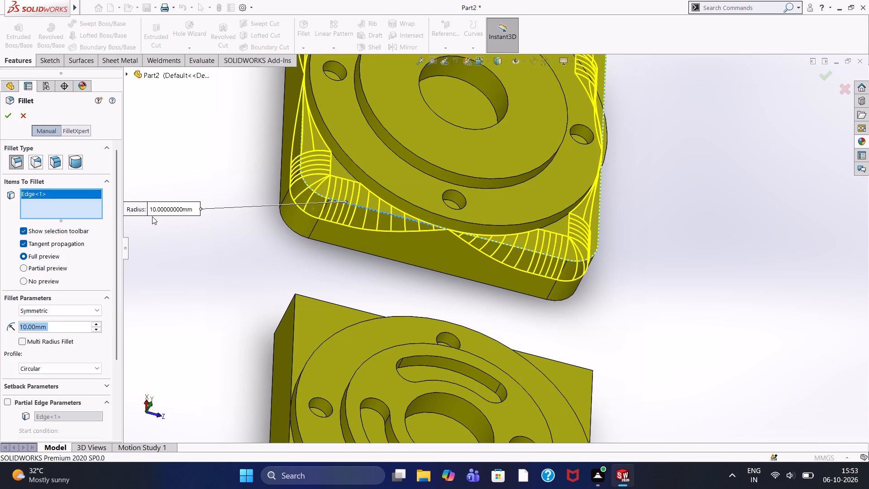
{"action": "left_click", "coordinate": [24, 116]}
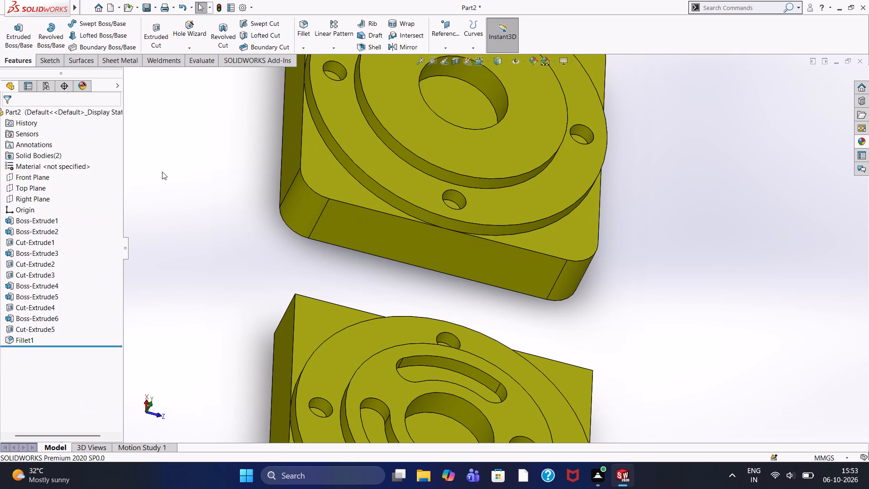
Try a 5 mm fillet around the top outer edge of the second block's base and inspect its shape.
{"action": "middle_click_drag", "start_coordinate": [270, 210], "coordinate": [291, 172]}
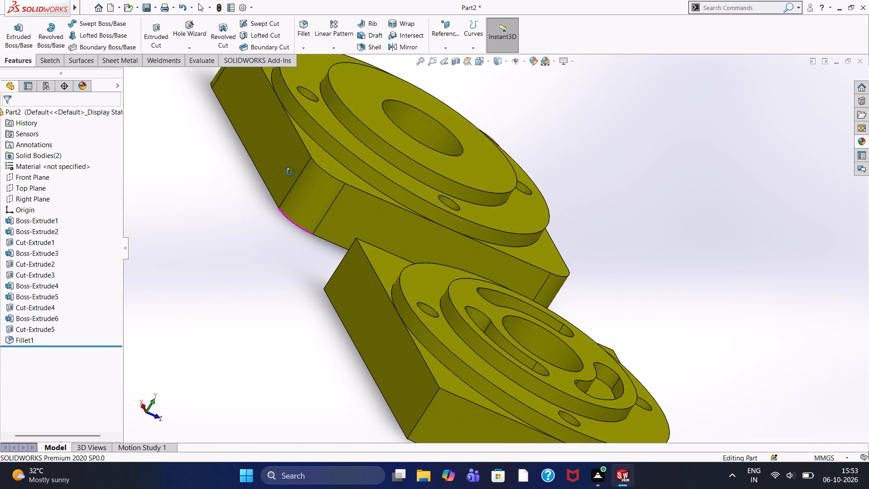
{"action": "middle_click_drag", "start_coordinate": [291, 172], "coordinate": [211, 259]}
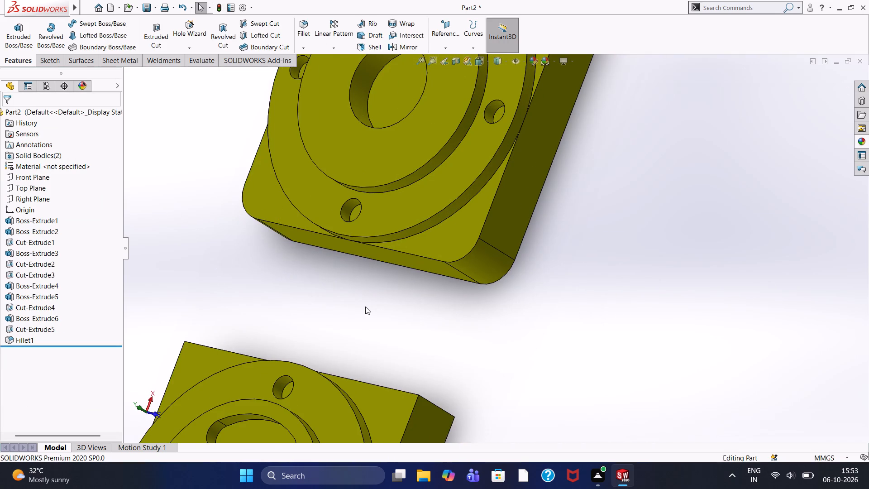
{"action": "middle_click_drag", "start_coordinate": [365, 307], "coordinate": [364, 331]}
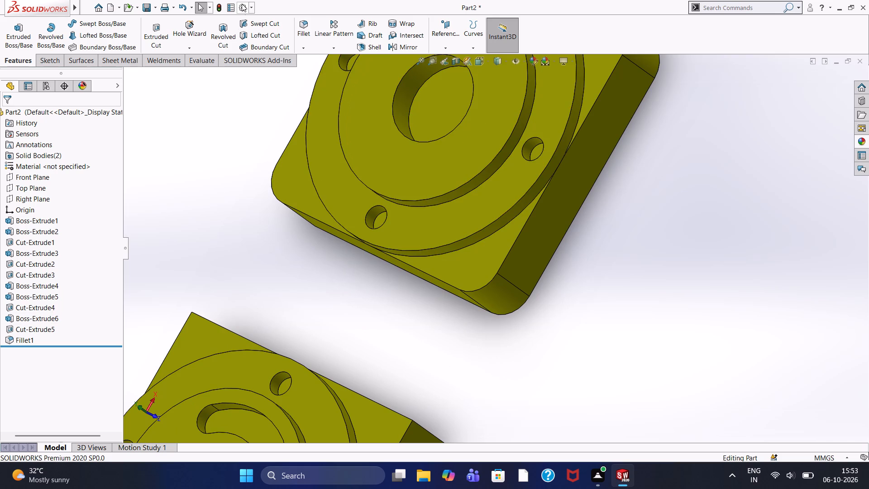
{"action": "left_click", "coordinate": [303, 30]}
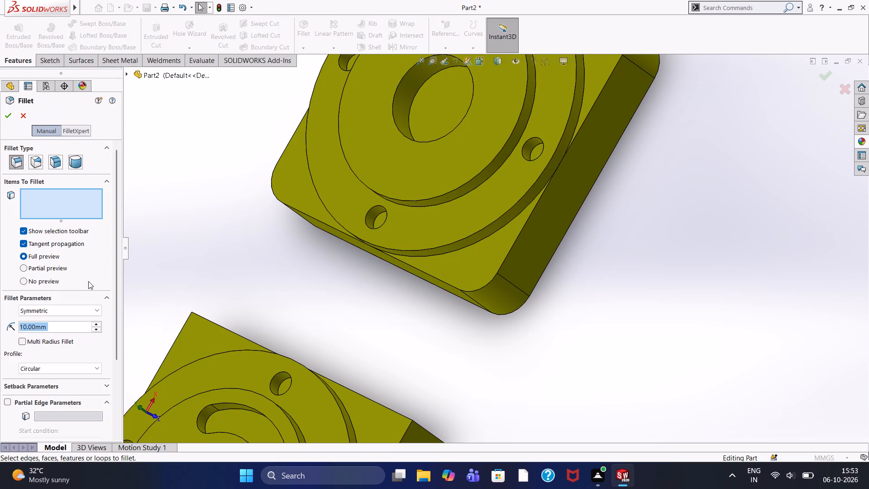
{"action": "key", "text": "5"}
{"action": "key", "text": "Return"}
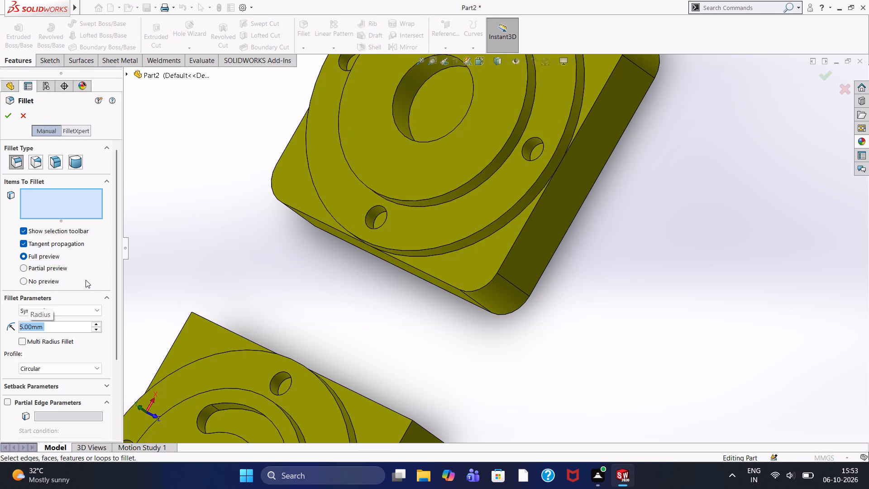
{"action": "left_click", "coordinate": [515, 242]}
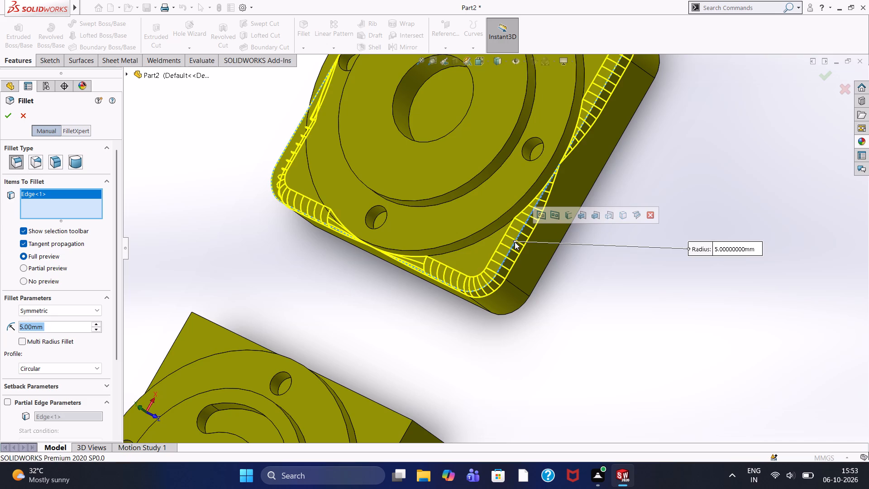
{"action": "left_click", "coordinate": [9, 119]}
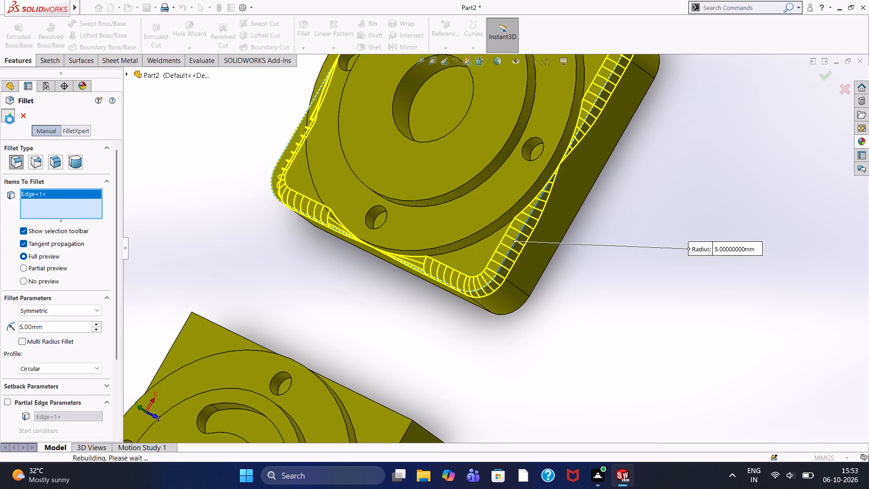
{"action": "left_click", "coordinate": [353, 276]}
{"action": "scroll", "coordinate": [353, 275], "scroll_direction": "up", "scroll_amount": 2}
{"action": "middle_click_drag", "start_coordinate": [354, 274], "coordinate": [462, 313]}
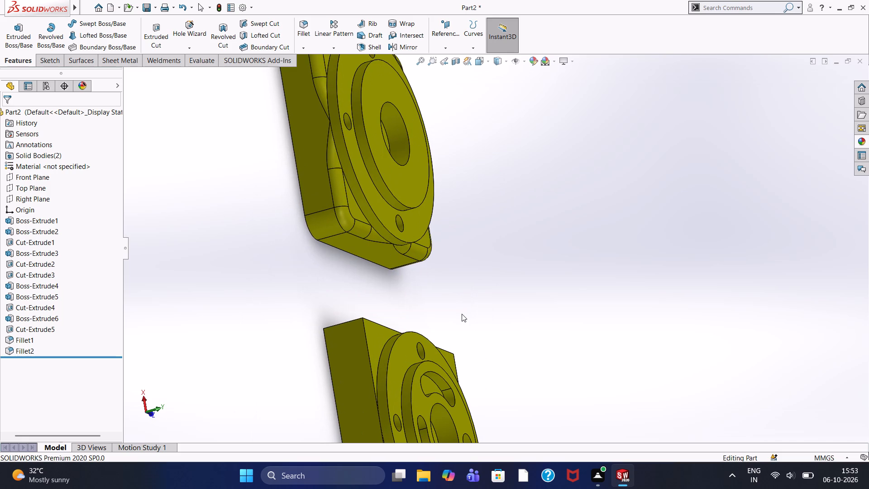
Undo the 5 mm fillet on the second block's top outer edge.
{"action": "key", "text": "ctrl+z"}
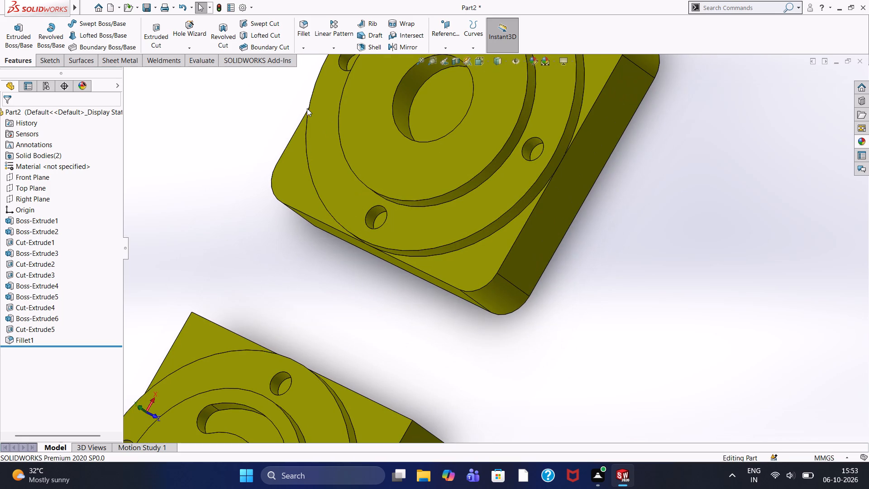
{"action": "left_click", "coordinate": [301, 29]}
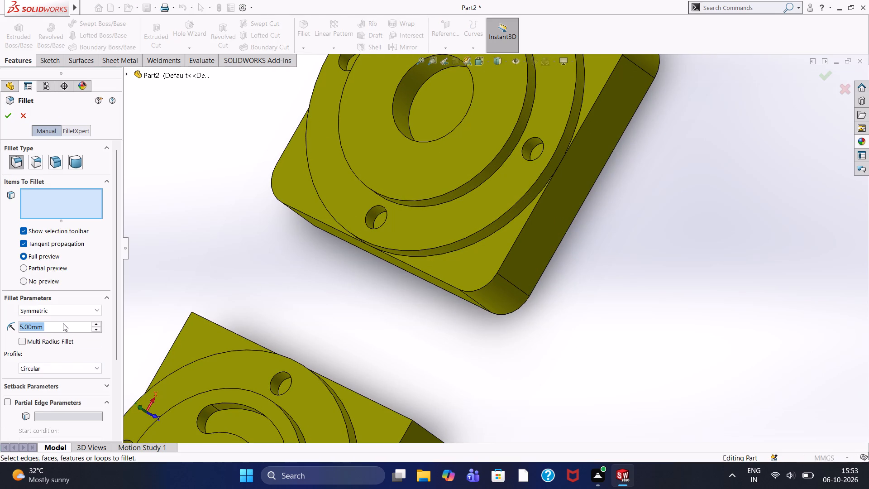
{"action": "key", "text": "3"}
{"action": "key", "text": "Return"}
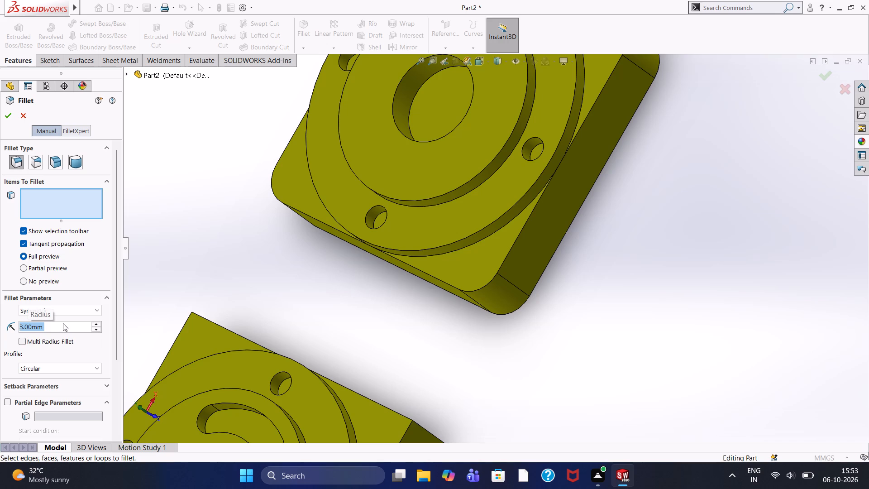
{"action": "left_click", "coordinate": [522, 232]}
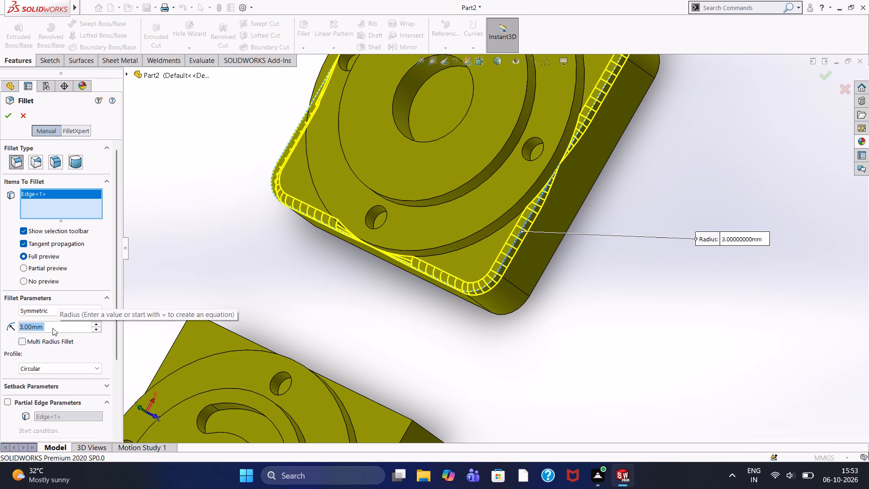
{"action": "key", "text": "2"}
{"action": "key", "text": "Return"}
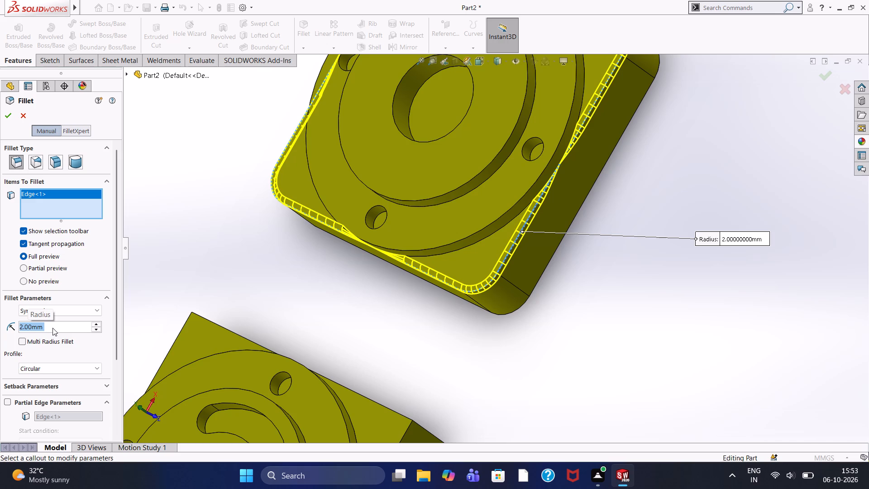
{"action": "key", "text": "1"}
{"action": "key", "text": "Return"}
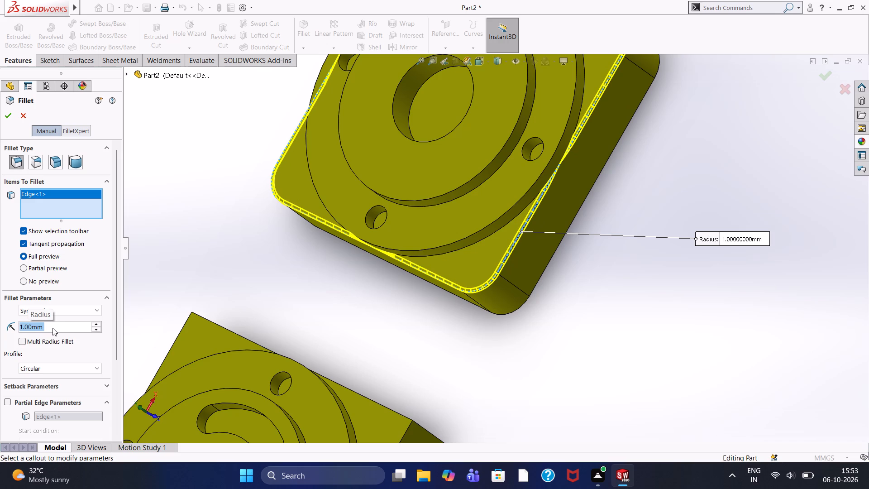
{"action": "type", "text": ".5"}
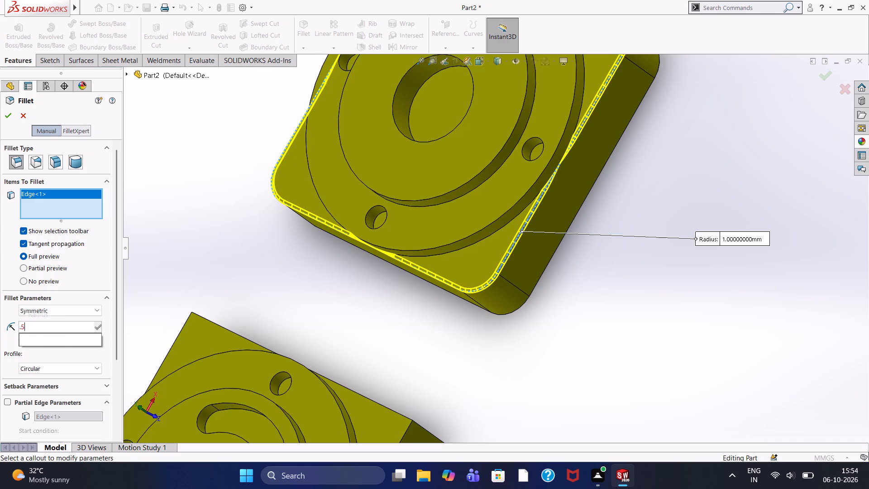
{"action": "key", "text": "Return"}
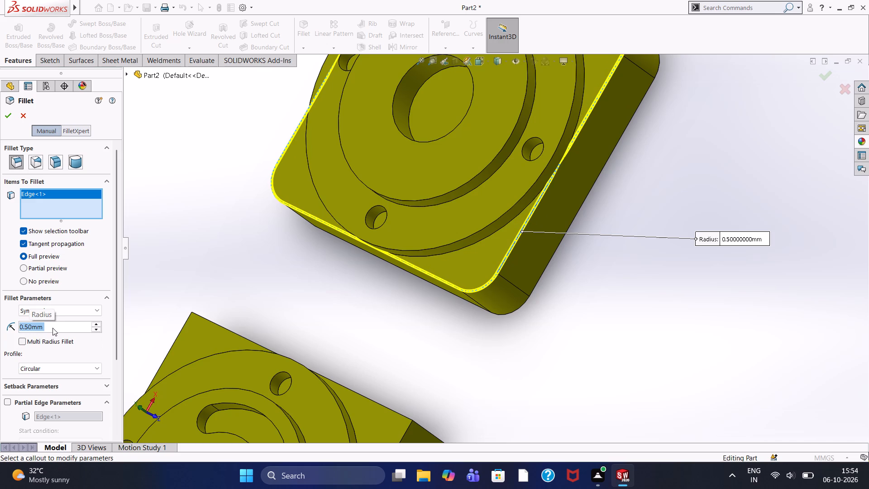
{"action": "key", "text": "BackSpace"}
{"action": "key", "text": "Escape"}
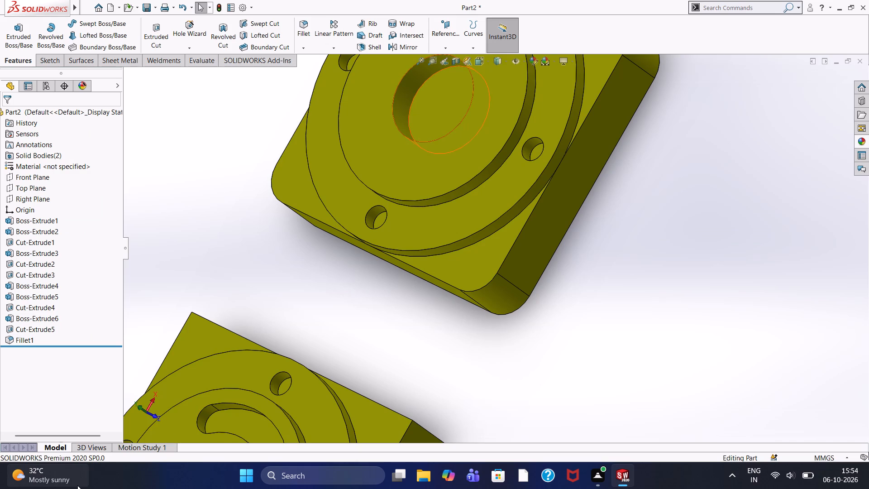
Fillet the bottom outer edge around the second block's base, on the side away from the bosses, with a 10 mm radius.
{"action": "middle_click_drag", "start_coordinate": [423, 332], "coordinate": [398, 326]}
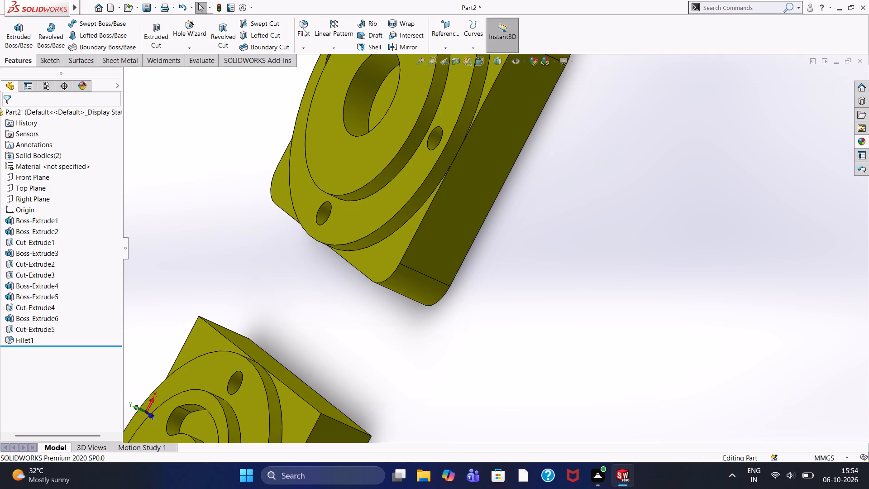
{"action": "left_click", "coordinate": [303, 29]}
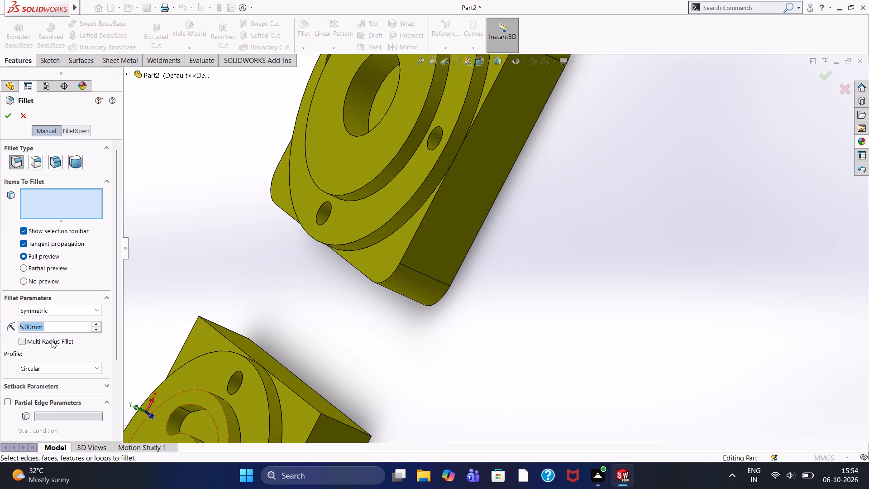
{"action": "type", "text": "10"}
{"action": "key", "text": "Return"}
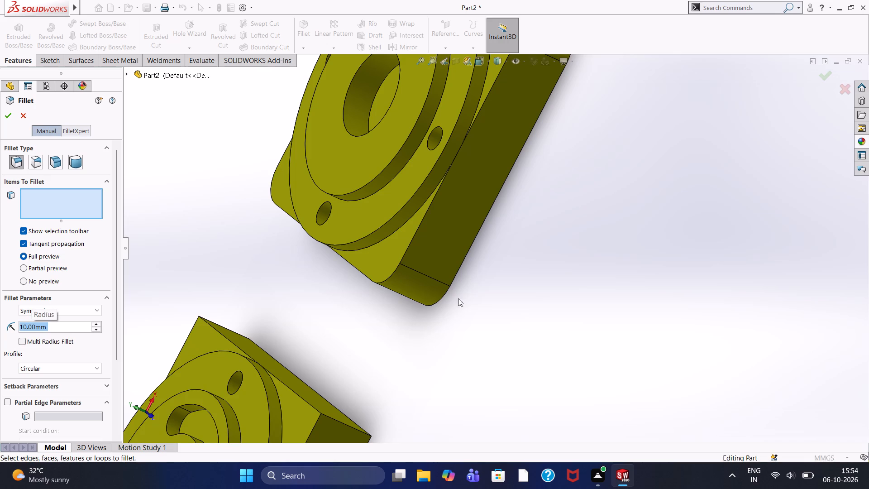
{"action": "left_click", "coordinate": [467, 252]}
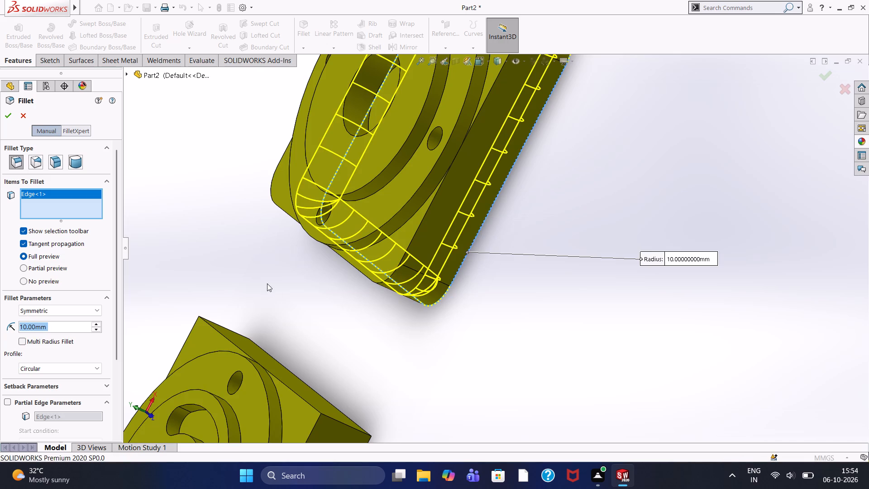
{"action": "middle_click_drag", "start_coordinate": [267, 283], "coordinate": [371, 307]}
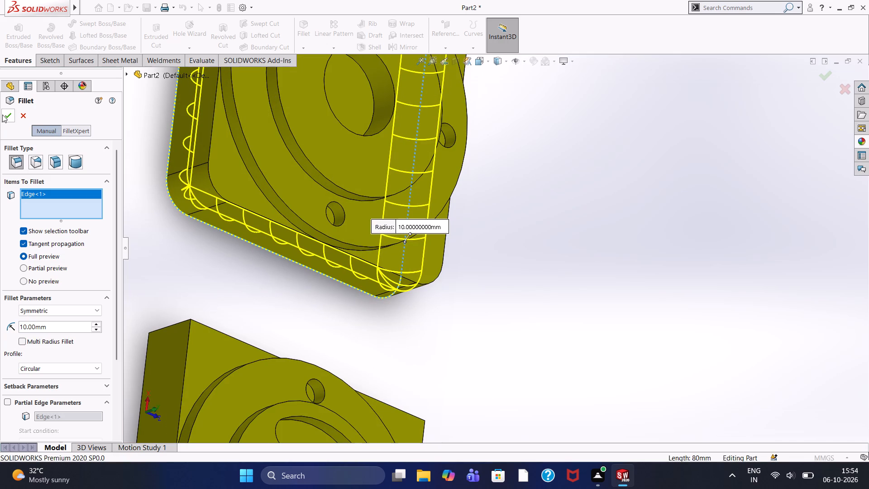
{"action": "left_click", "coordinate": [3, 118]}
Chamfer the rims of the second block's central recess and four surrounding small holes at 0.5 mm and 45 degrees.
{"action": "scroll", "coordinate": [313, 230], "scroll_direction": "up", "scroll_amount": 3}
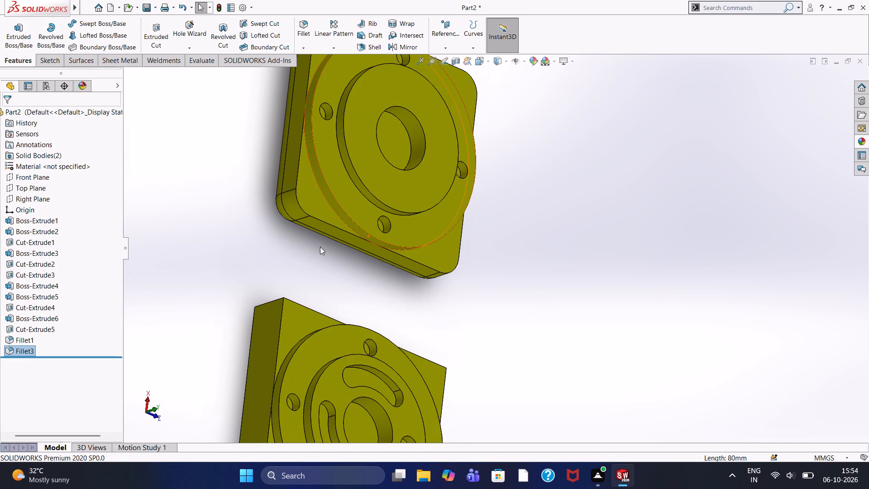
{"action": "middle_click_drag", "start_coordinate": [222, 238], "coordinate": [293, 289]}
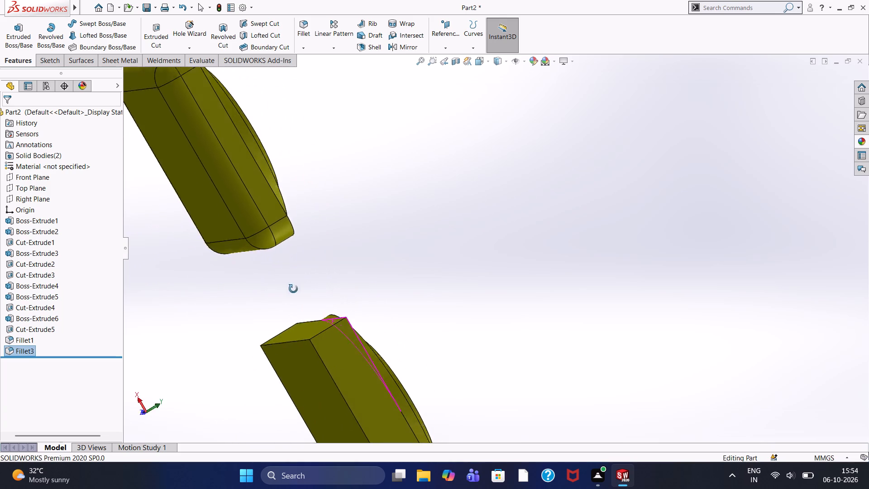
{"action": "middle_click_drag", "start_coordinate": [293, 289], "coordinate": [255, 340]}
{"action": "scroll", "coordinate": [220, 148], "scroll_direction": "down", "scroll_amount": 4}
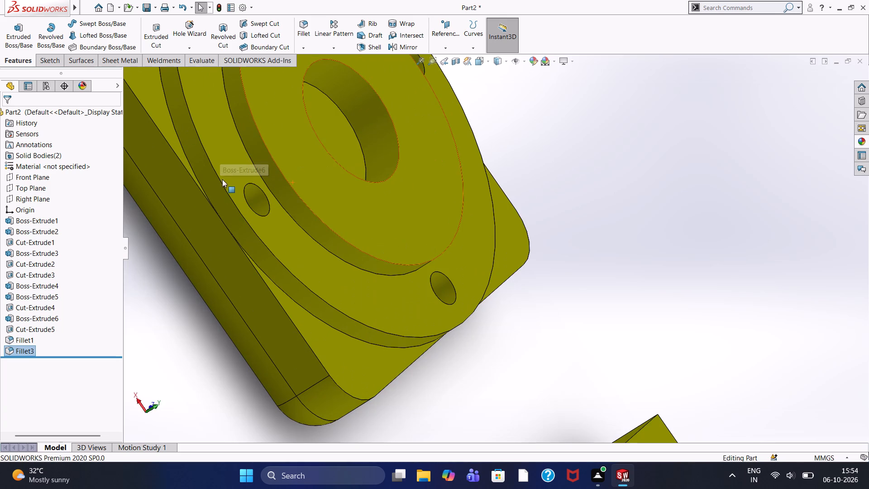
{"action": "middle_click_drag", "start_coordinate": [222, 182], "coordinate": [149, 152]}
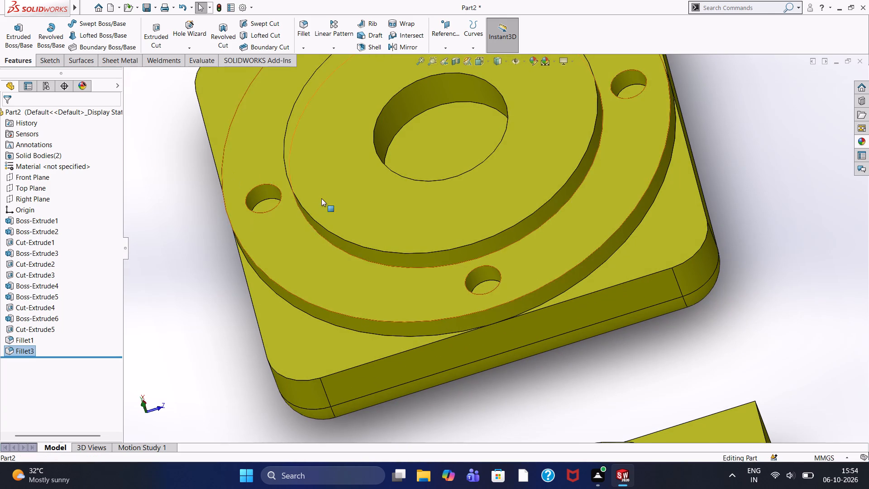
{"action": "scroll", "coordinate": [321, 198], "scroll_direction": "up", "scroll_amount": 1}
{"action": "scroll", "coordinate": [321, 198], "scroll_direction": "down", "scroll_amount": 1}
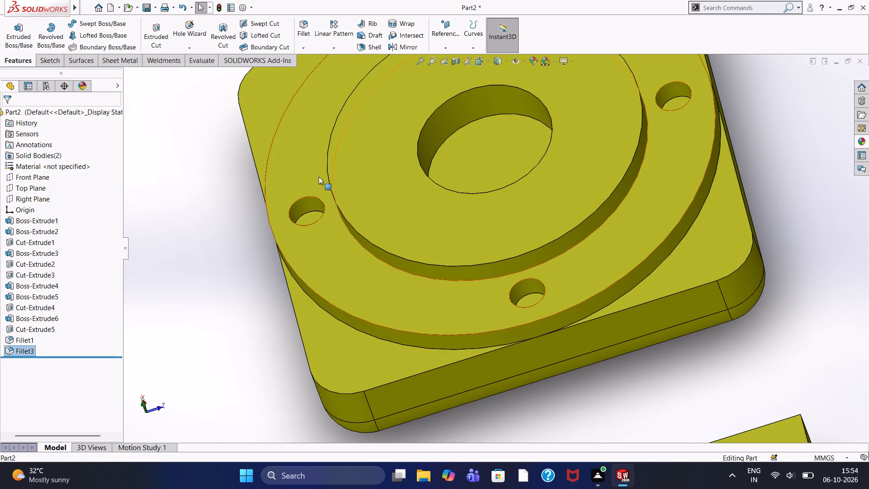
{"action": "left_click", "coordinate": [297, 47]}
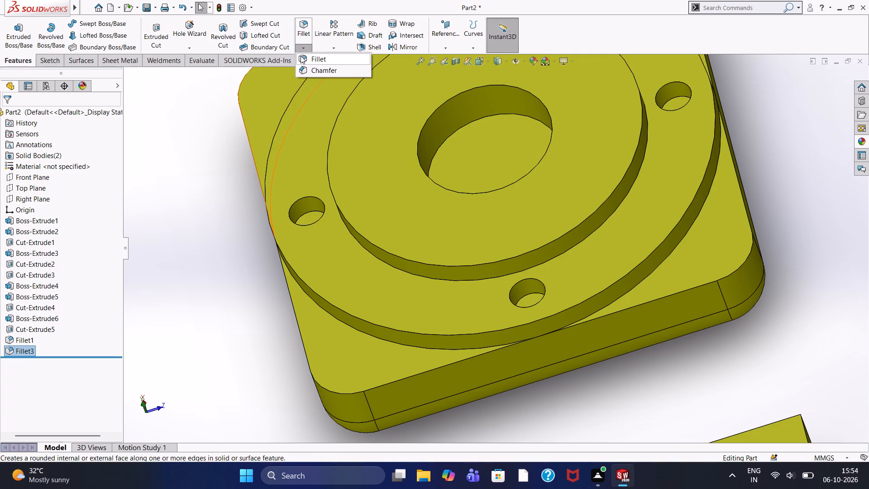
{"action": "left_click", "coordinate": [317, 70]}
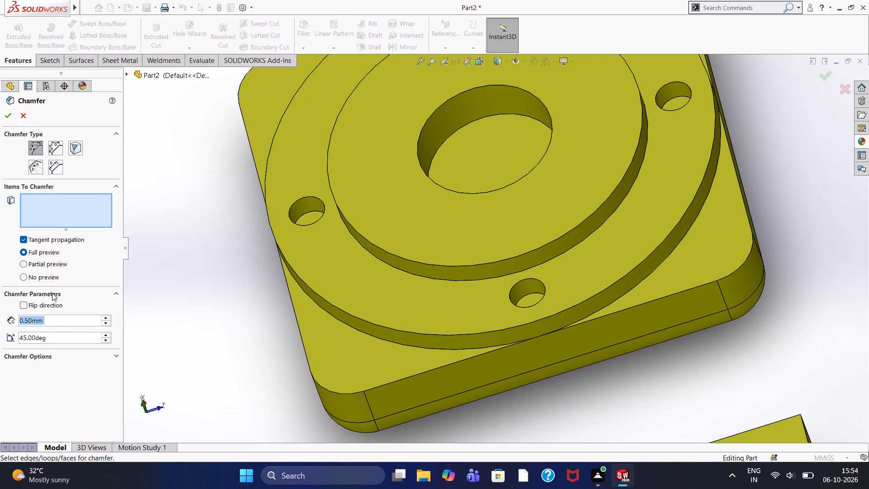
{"action": "left_click", "coordinate": [450, 98]}
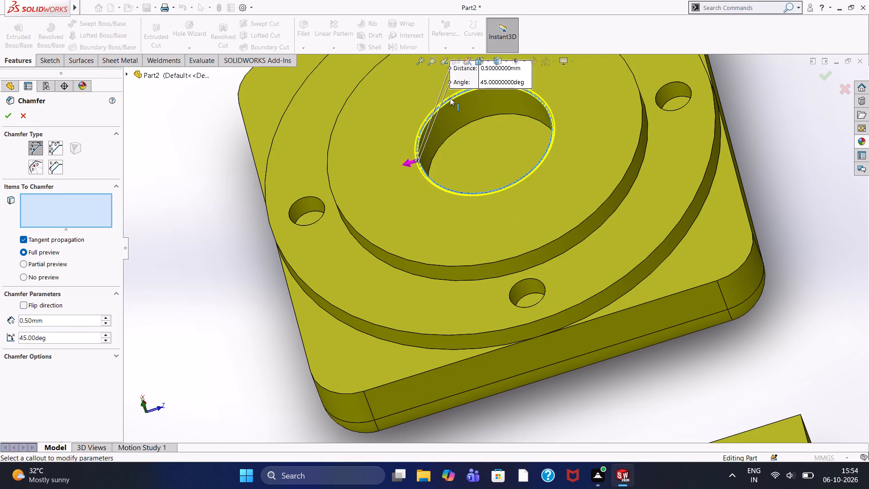
{"action": "left_click", "coordinate": [302, 199]}
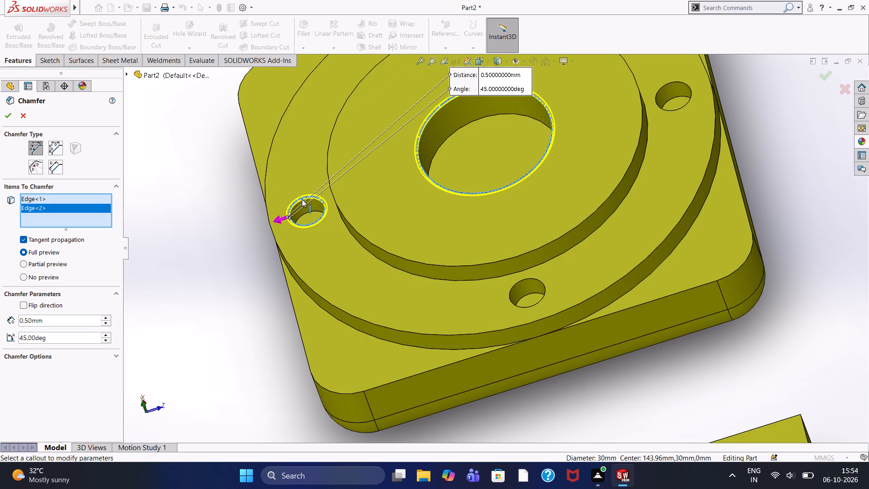
{"action": "left_click", "coordinate": [529, 278]}
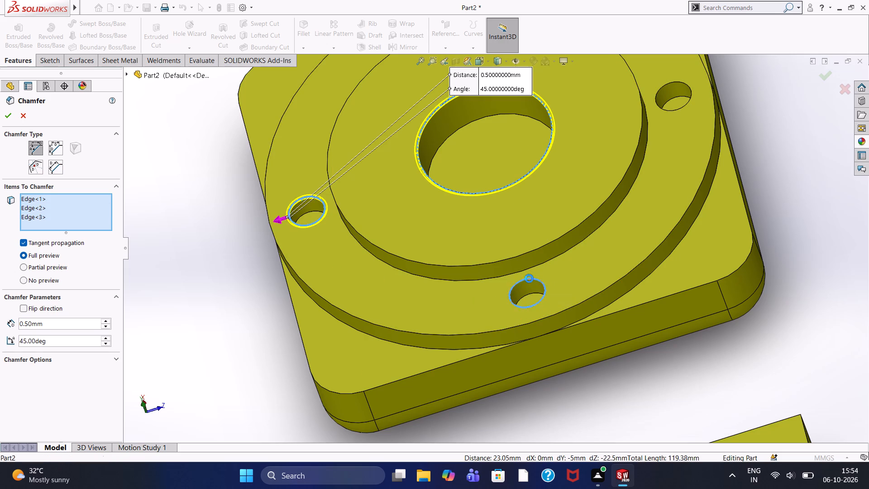
{"action": "left_click", "coordinate": [678, 82]}
{"action": "scroll", "coordinate": [514, 110], "scroll_direction": "up", "scroll_amount": 2}
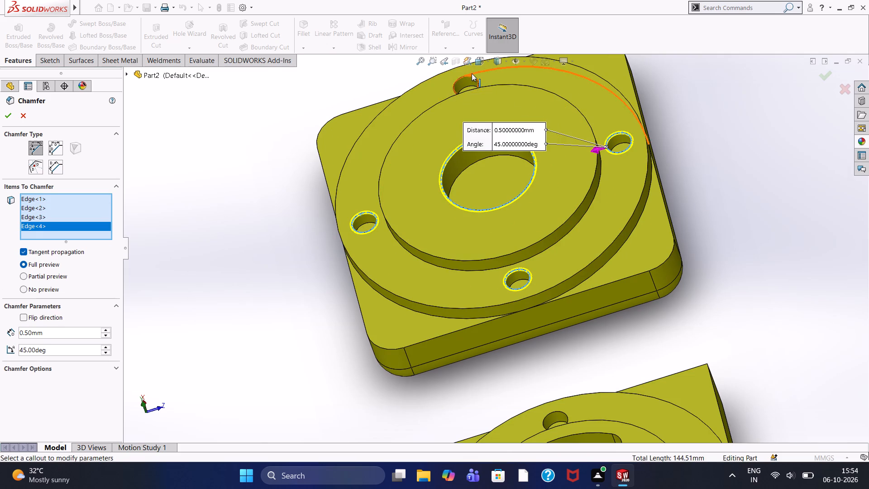
{"action": "left_click", "coordinate": [468, 76]}
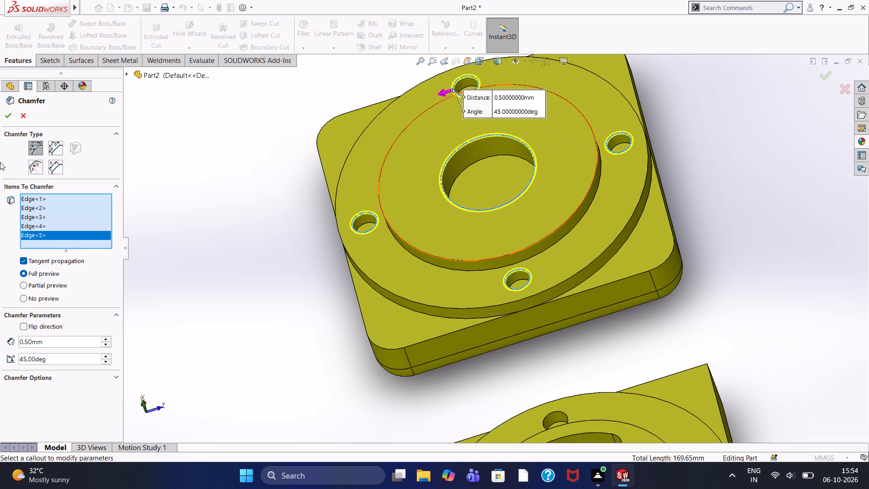
{"action": "left_click", "coordinate": [8, 116]}
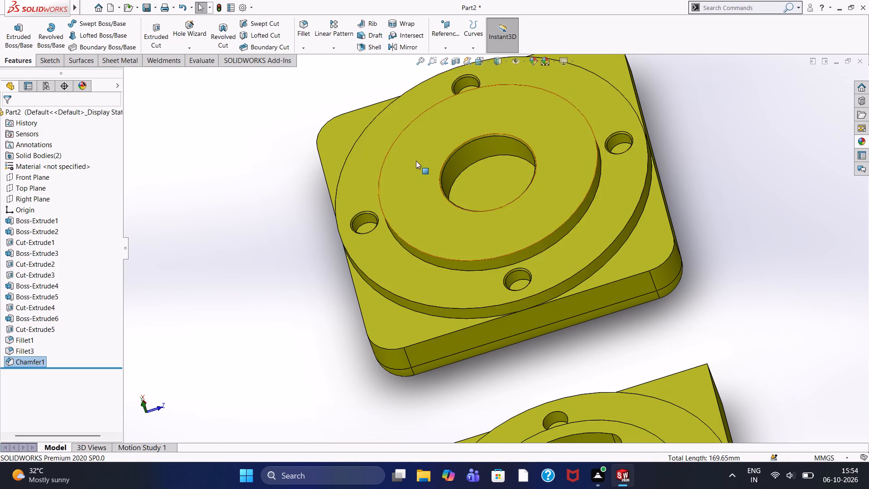
Examine the chamfered hole and recess rims and the rounded base edges of the second block from several angles.
{"action": "scroll", "coordinate": [416, 168], "scroll_direction": "down", "scroll_amount": 3}
{"action": "scroll", "coordinate": [439, 191], "scroll_direction": "up", "scroll_amount": 3}
{"action": "middle_click_drag", "start_coordinate": [282, 246], "coordinate": [345, 328]}
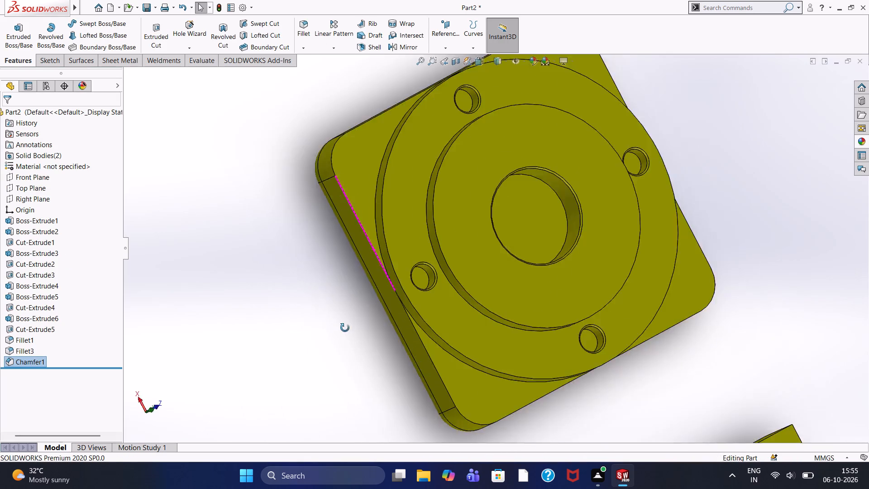
{"action": "middle_click_drag", "start_coordinate": [345, 328], "coordinate": [346, 320]}
{"action": "scroll", "coordinate": [490, 229], "scroll_direction": "down", "scroll_amount": 4}
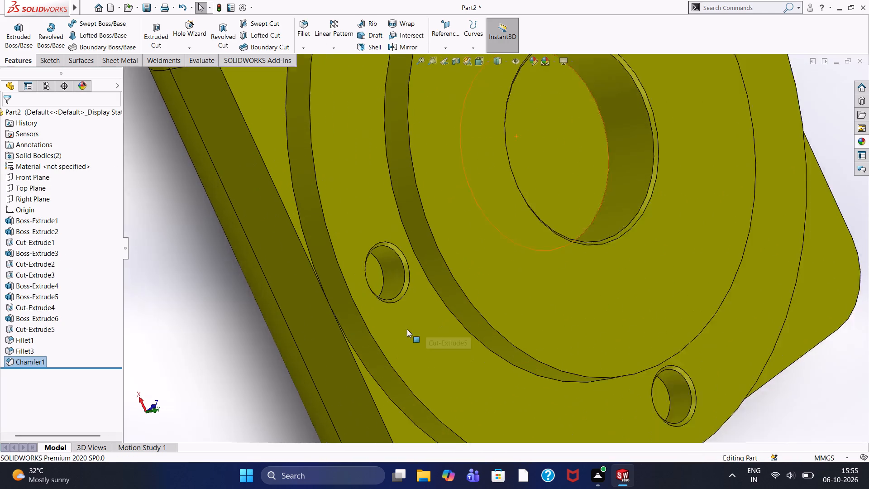
{"action": "scroll", "coordinate": [407, 329], "scroll_direction": "down", "scroll_amount": 1}
{"action": "scroll", "coordinate": [375, 262], "scroll_direction": "down", "scroll_amount": 6}
{"action": "scroll", "coordinate": [519, 167], "scroll_direction": "down", "scroll_amount": 9}
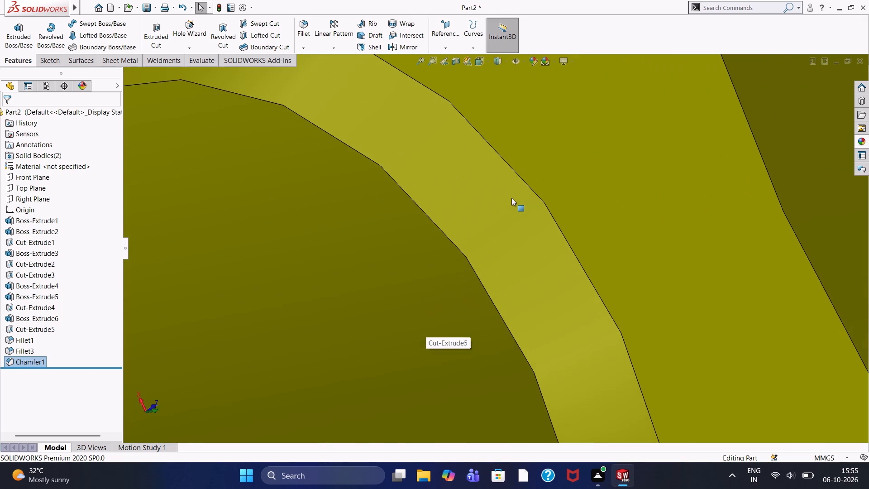
{"action": "scroll", "coordinate": [511, 198], "scroll_direction": "down", "scroll_amount": 6}
{"action": "scroll", "coordinate": [510, 200], "scroll_direction": "up", "scroll_amount": 13}
{"action": "scroll", "coordinate": [440, 279], "scroll_direction": "up", "scroll_amount": 3}
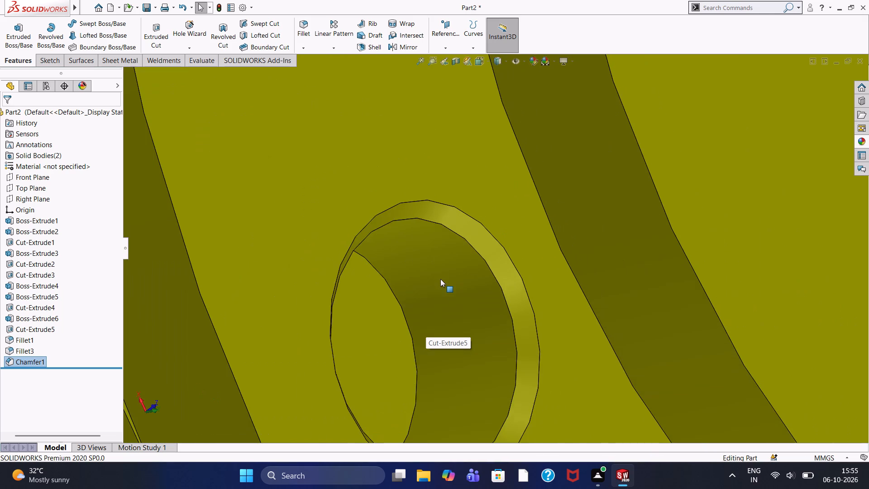
{"action": "scroll", "coordinate": [440, 279], "scroll_direction": "up", "scroll_amount": 4}
{"action": "middle_click_drag", "start_coordinate": [440, 279], "coordinate": [367, 306]}
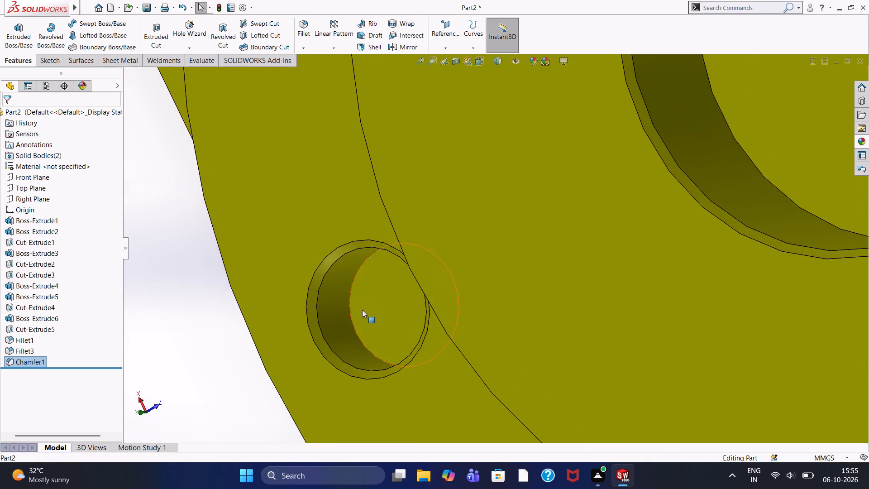
{"action": "scroll", "coordinate": [362, 310], "scroll_direction": "up", "scroll_amount": 4}
{"action": "scroll", "coordinate": [606, 199], "scroll_direction": "up", "scroll_amount": 9}
{"action": "middle_click_drag", "start_coordinate": [506, 268], "coordinate": [618, 226]}
{"action": "scroll", "coordinate": [513, 194], "scroll_direction": "down", "scroll_amount": 4}
{"action": "scroll", "coordinate": [496, 232], "scroll_direction": "down", "scroll_amount": 2}
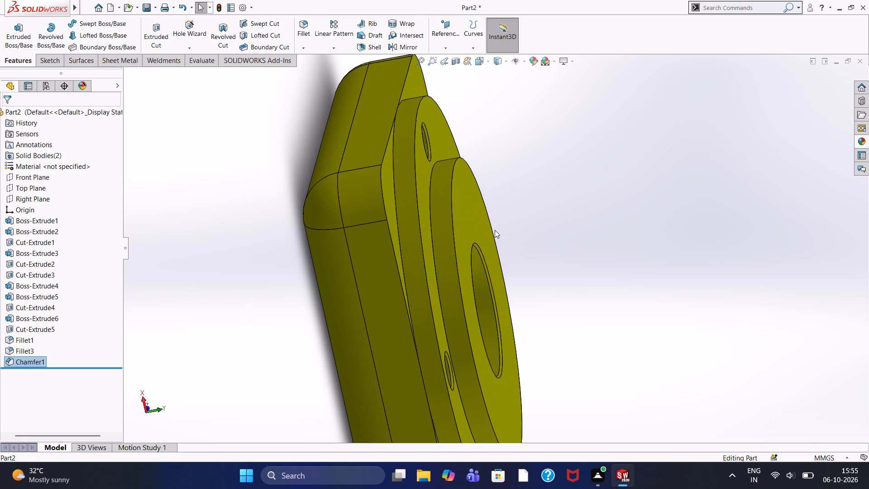
{"action": "scroll", "coordinate": [495, 230], "scroll_direction": "up", "scroll_amount": 3}
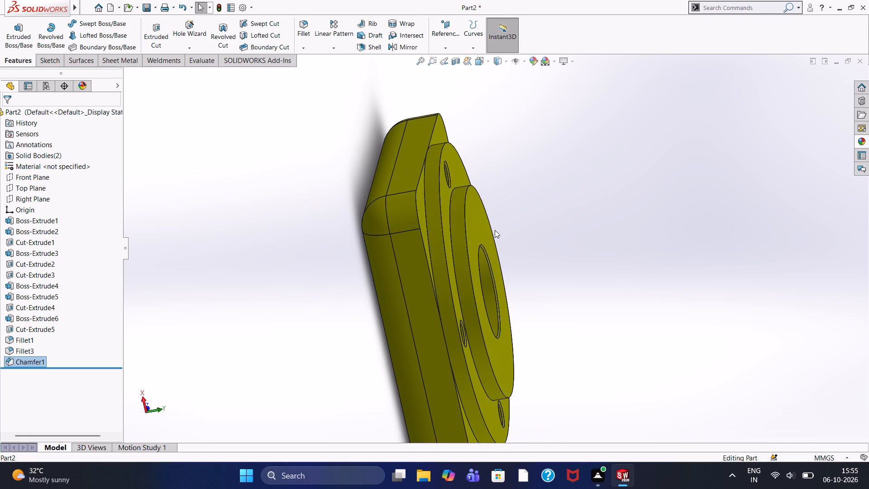
{"action": "scroll", "coordinate": [495, 230], "scroll_direction": "down", "scroll_amount": 1}
{"action": "scroll", "coordinate": [495, 230], "scroll_direction": "up", "scroll_amount": 2}
{"action": "scroll", "coordinate": [495, 230], "scroll_direction": "down", "scroll_amount": 2}
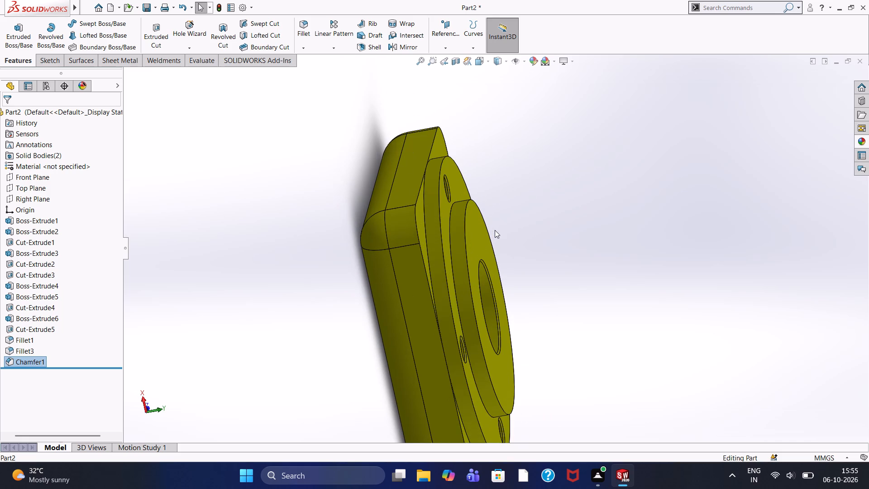
{"action": "scroll", "coordinate": [495, 230], "scroll_direction": "up", "scroll_amount": 1}
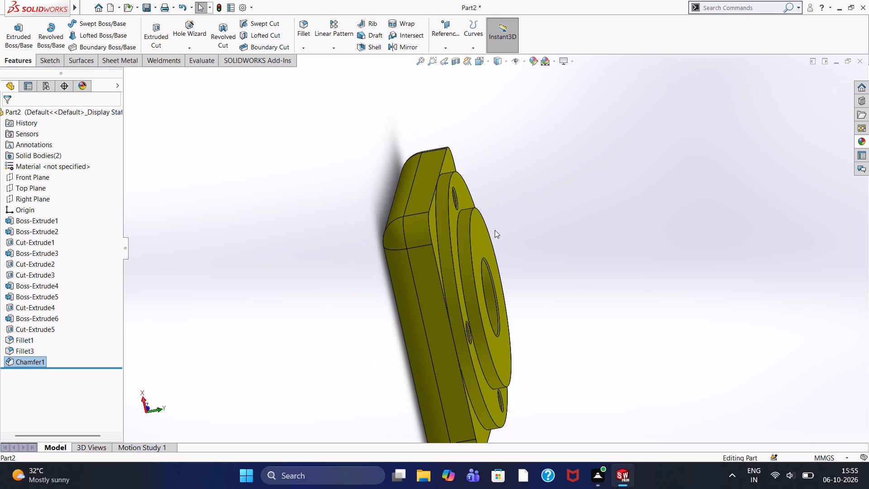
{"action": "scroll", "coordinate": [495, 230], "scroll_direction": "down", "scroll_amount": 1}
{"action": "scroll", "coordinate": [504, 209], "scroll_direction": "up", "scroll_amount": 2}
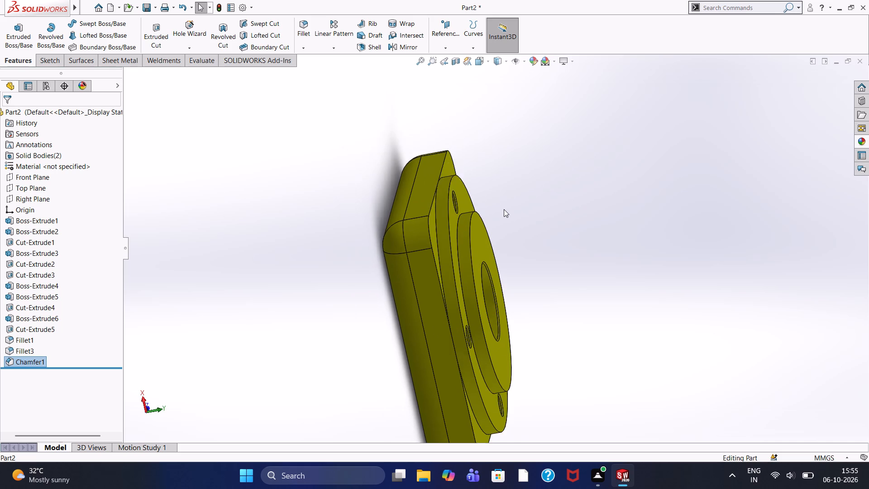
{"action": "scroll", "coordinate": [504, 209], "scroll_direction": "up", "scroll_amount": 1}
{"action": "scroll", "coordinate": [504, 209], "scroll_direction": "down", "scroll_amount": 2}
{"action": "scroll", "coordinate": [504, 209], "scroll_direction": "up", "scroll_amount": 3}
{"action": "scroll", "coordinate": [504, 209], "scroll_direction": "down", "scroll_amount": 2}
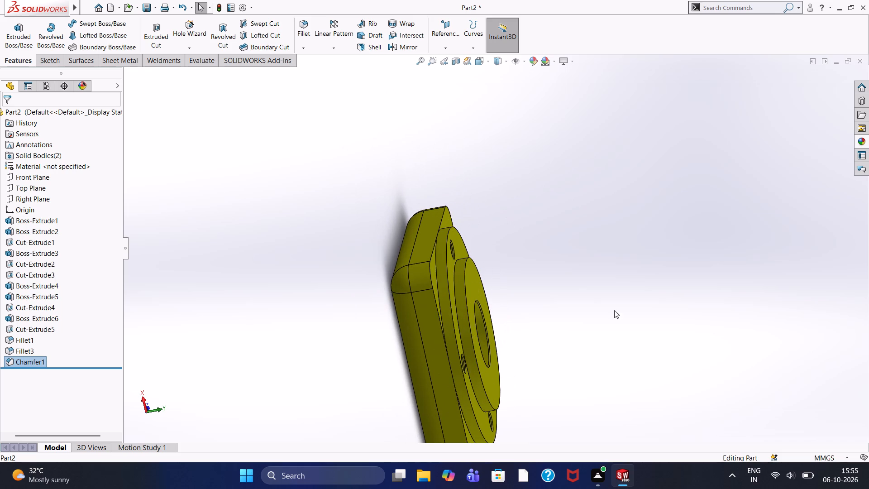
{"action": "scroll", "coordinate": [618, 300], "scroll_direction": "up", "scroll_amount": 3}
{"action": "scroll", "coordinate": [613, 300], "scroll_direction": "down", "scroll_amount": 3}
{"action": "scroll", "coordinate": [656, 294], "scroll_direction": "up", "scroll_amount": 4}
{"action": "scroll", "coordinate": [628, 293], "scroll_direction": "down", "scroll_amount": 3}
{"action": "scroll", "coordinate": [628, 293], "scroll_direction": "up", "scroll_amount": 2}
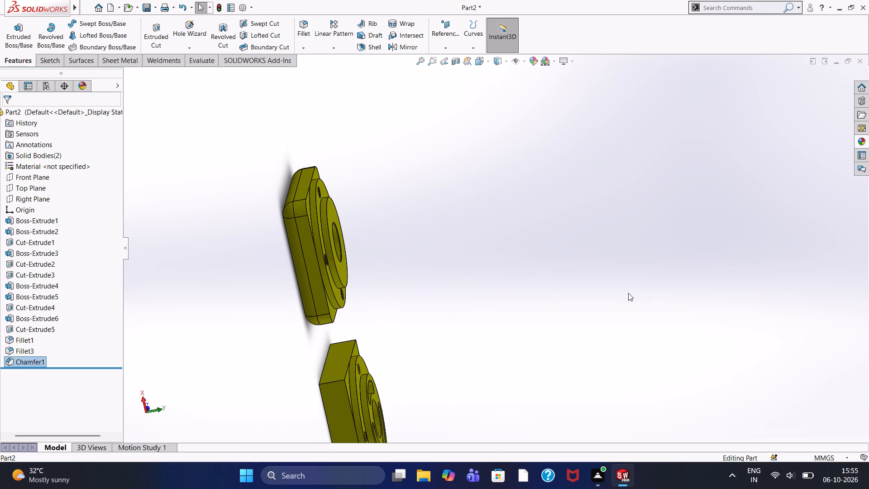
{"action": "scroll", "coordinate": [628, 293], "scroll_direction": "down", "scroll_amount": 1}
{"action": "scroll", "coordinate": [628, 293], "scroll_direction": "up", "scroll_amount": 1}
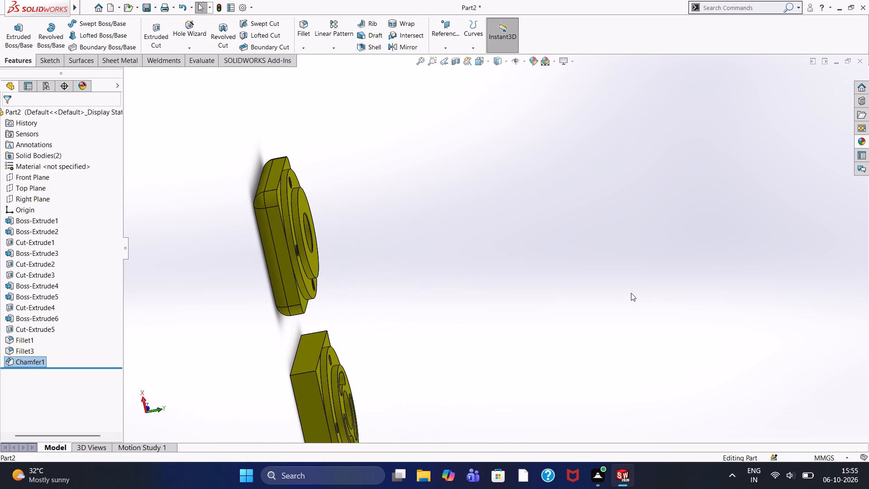
Examine both blocks together in an isometric view, comparing their stacked bosses, holes and recesses.
{"action": "key", "text": "ctrl+7"}
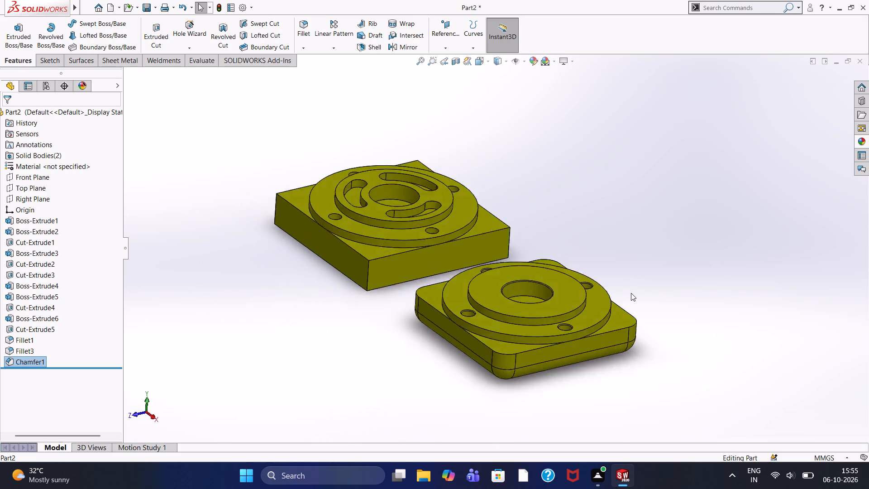
{"action": "scroll", "coordinate": [664, 250], "scroll_direction": "down", "scroll_amount": 2}
{"action": "scroll", "coordinate": [448, 255], "scroll_direction": "down", "scroll_amount": 2}
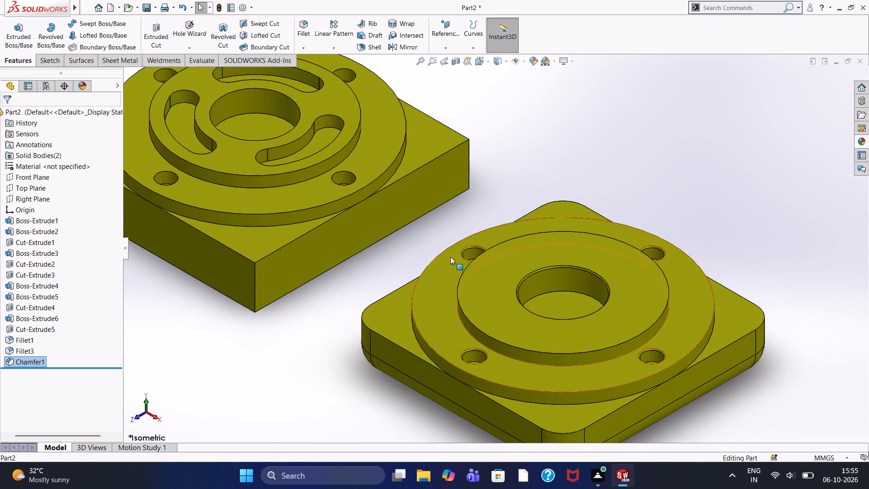
{"action": "scroll", "coordinate": [451, 257], "scroll_direction": "down", "scroll_amount": 2}
{"action": "scroll", "coordinate": [451, 257], "scroll_direction": "up", "scroll_amount": 3}
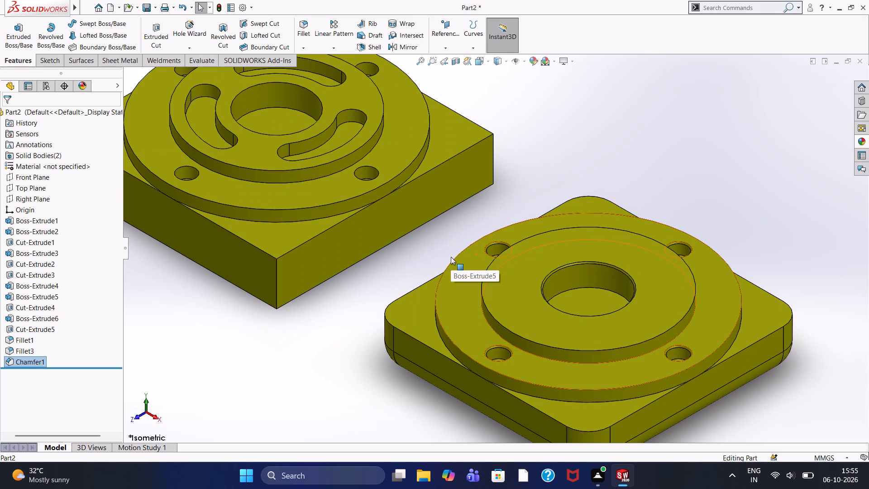
{"action": "scroll", "coordinate": [451, 257], "scroll_direction": "down", "scroll_amount": 2}
{"action": "scroll", "coordinate": [451, 257], "scroll_direction": "up", "scroll_amount": 2}
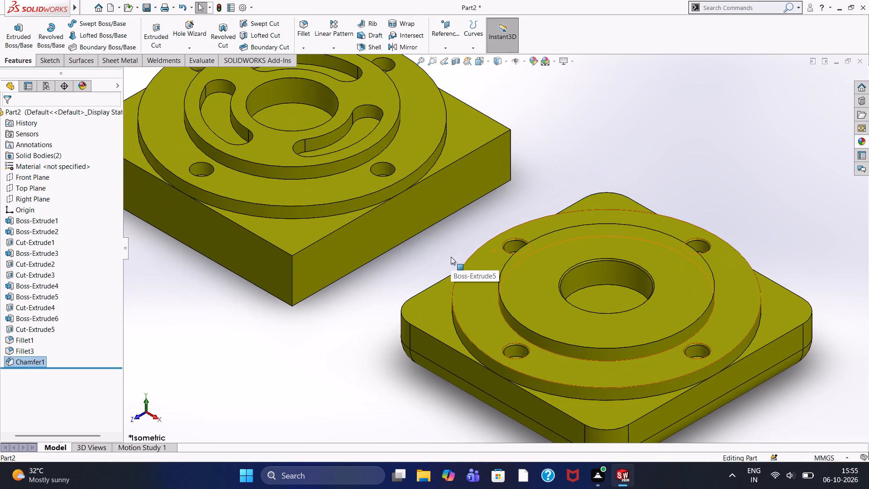
{"action": "scroll", "coordinate": [451, 257], "scroll_direction": "down", "scroll_amount": 2}
{"action": "scroll", "coordinate": [451, 257], "scroll_direction": "up", "scroll_amount": 3}
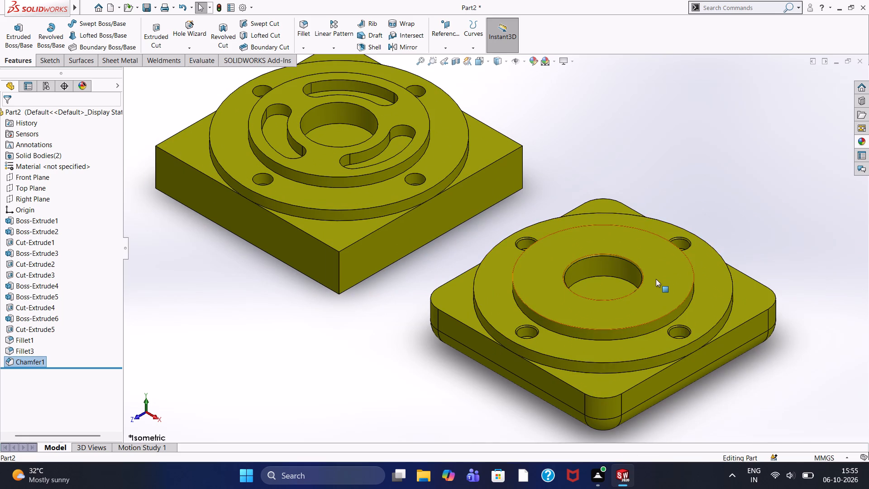
{"action": "scroll", "coordinate": [740, 271], "scroll_direction": "down", "scroll_amount": 1}
{"action": "scroll", "coordinate": [740, 271], "scroll_direction": "up", "scroll_amount": 2}
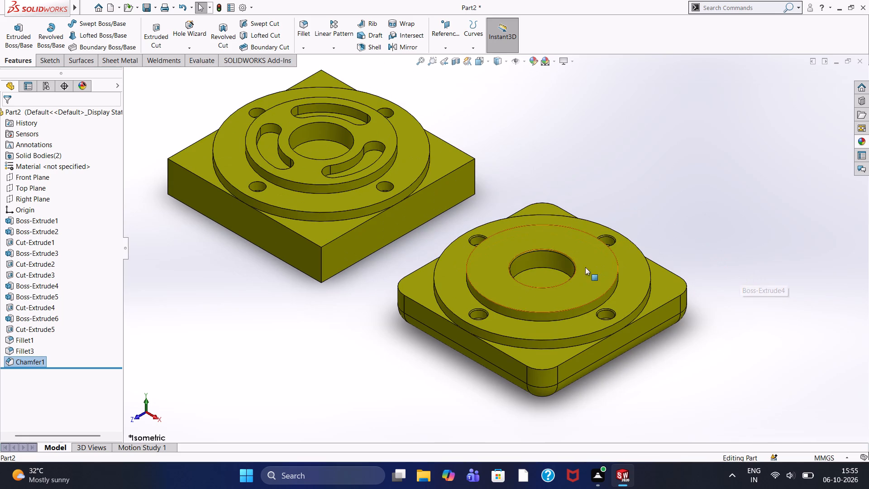
{"action": "scroll", "coordinate": [552, 278], "scroll_direction": "down", "scroll_amount": 3}
{"action": "scroll", "coordinate": [552, 278], "scroll_direction": "up", "scroll_amount": 3}
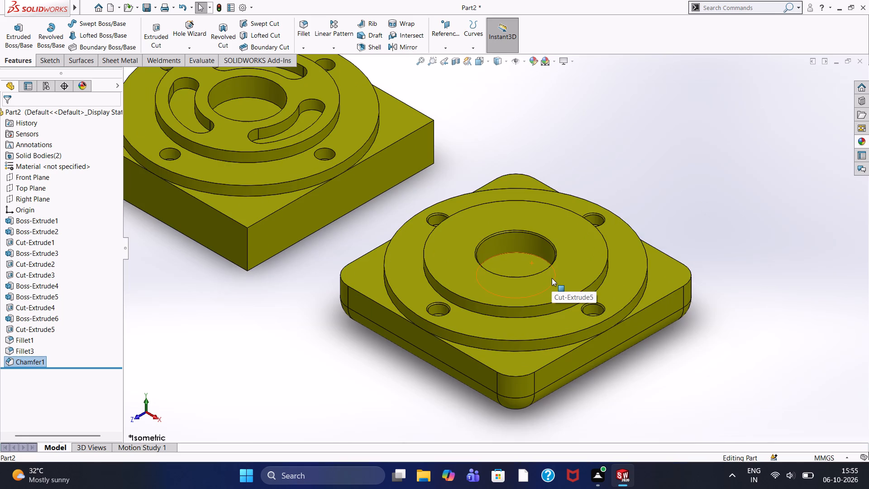
Examine the second block closely in isometric view, checking its chamfered hole rims, stepped round bosses and rounded base edges.
{"action": "scroll", "coordinate": [552, 278], "scroll_direction": "down", "scroll_amount": 4}
{"action": "scroll", "coordinate": [552, 278], "scroll_direction": "up", "scroll_amount": 1}
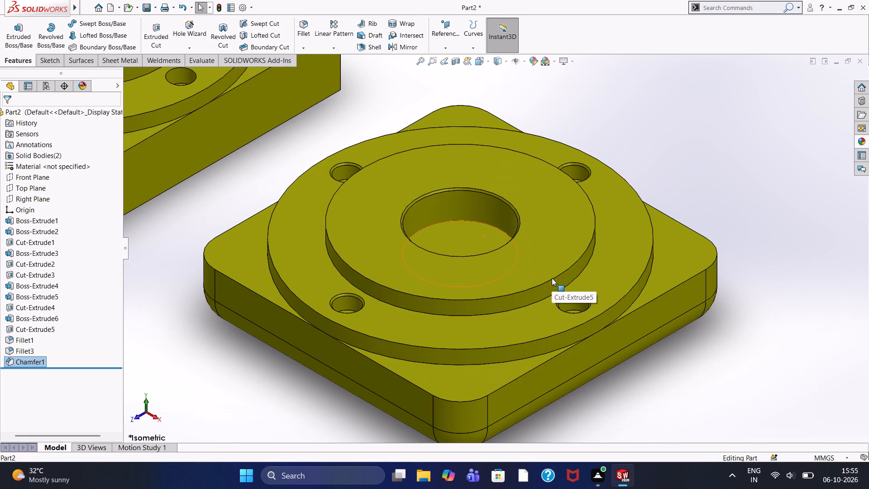
{"action": "scroll", "coordinate": [552, 278], "scroll_direction": "down", "scroll_amount": 1}
{"action": "scroll", "coordinate": [552, 278], "scroll_direction": "up", "scroll_amount": 1}
{"action": "scroll", "coordinate": [552, 278], "scroll_direction": "down", "scroll_amount": 2}
{"action": "scroll", "coordinate": [552, 278], "scroll_direction": "up", "scroll_amount": 1}
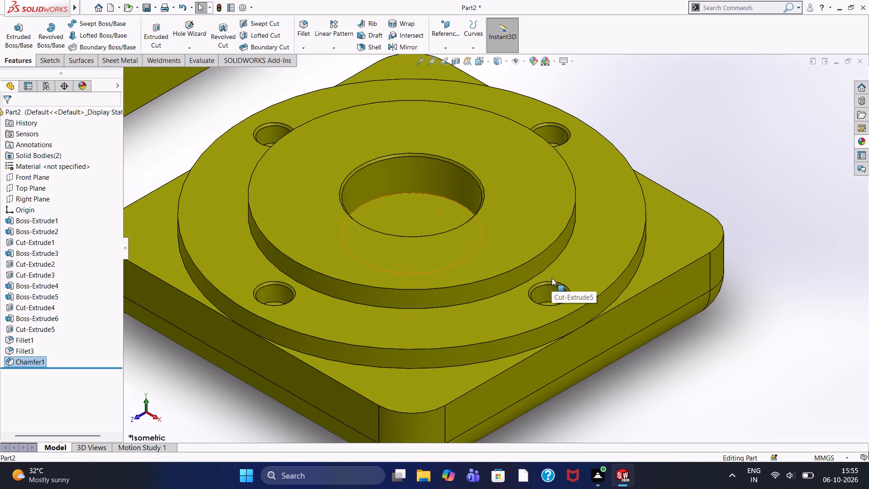
{"action": "scroll", "coordinate": [552, 278], "scroll_direction": "up", "scroll_amount": 1}
{"action": "scroll", "coordinate": [552, 278], "scroll_direction": "down", "scroll_amount": 3}
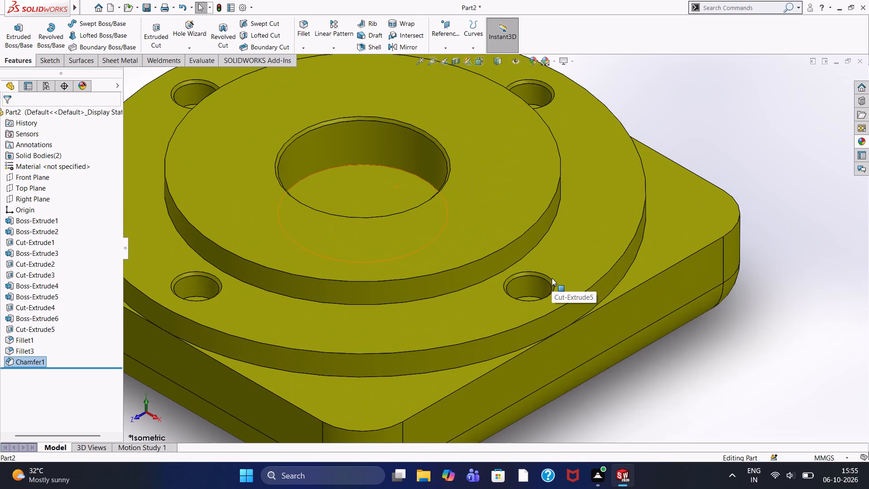
{"action": "scroll", "coordinate": [552, 278], "scroll_direction": "down", "scroll_amount": 2}
{"action": "scroll", "coordinate": [552, 278], "scroll_direction": "up", "scroll_amount": 3}
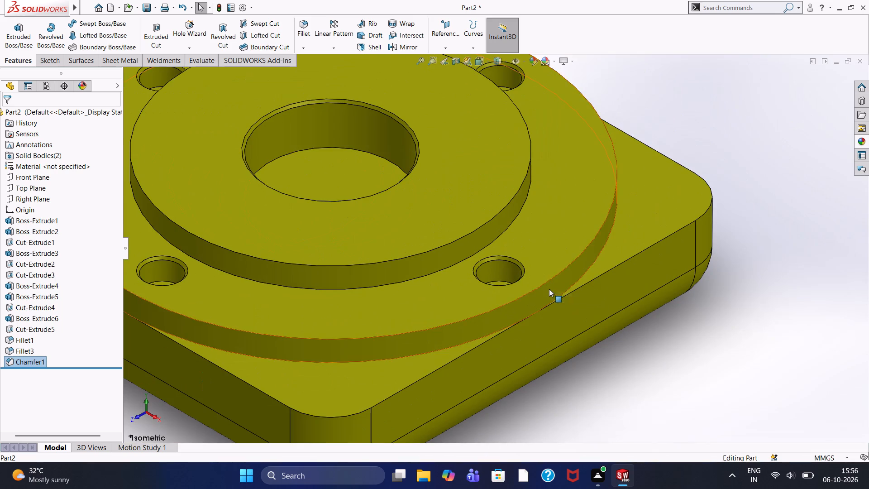
{"action": "scroll", "coordinate": [555, 228], "scroll_direction": "down", "scroll_amount": 2}
{"action": "scroll", "coordinate": [555, 228], "scroll_direction": "up", "scroll_amount": 2}
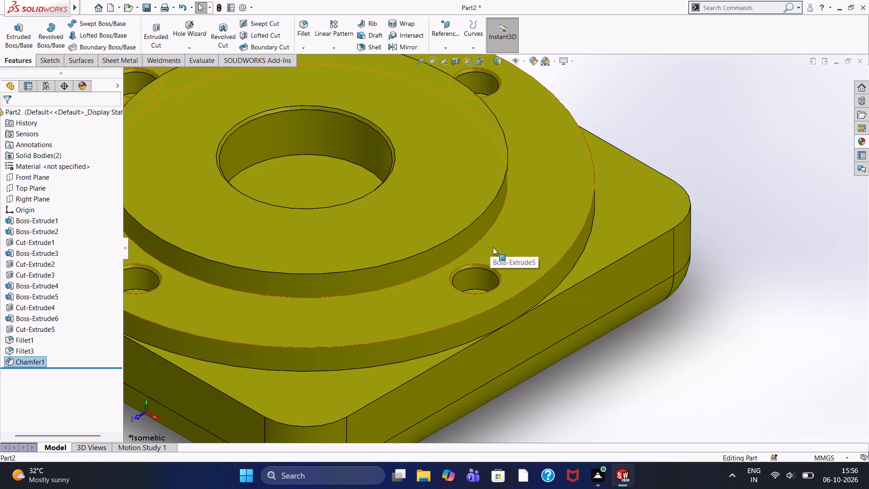
{"action": "scroll", "coordinate": [533, 222], "scroll_direction": "up", "scroll_amount": 1}
{"action": "scroll", "coordinate": [533, 222], "scroll_direction": "down", "scroll_amount": 2}
{"action": "scroll", "coordinate": [515, 187], "scroll_direction": "up", "scroll_amount": 1}
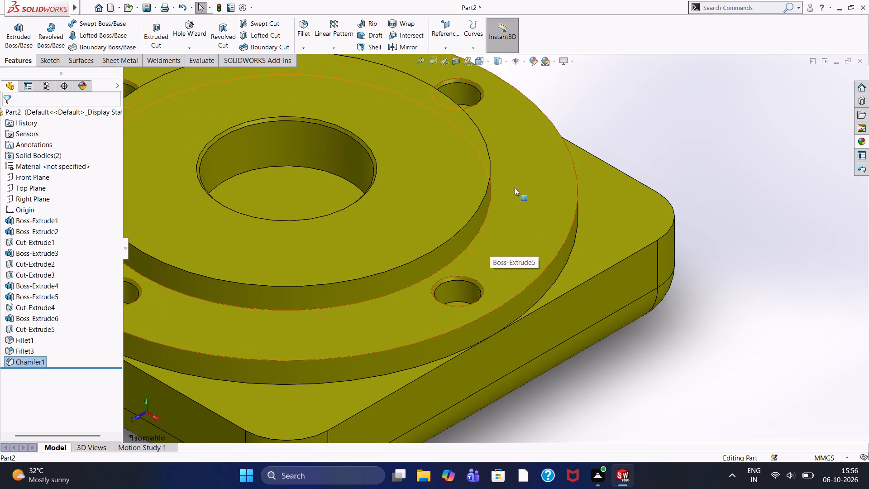
{"action": "scroll", "coordinate": [468, 155], "scroll_direction": "up", "scroll_amount": 3}
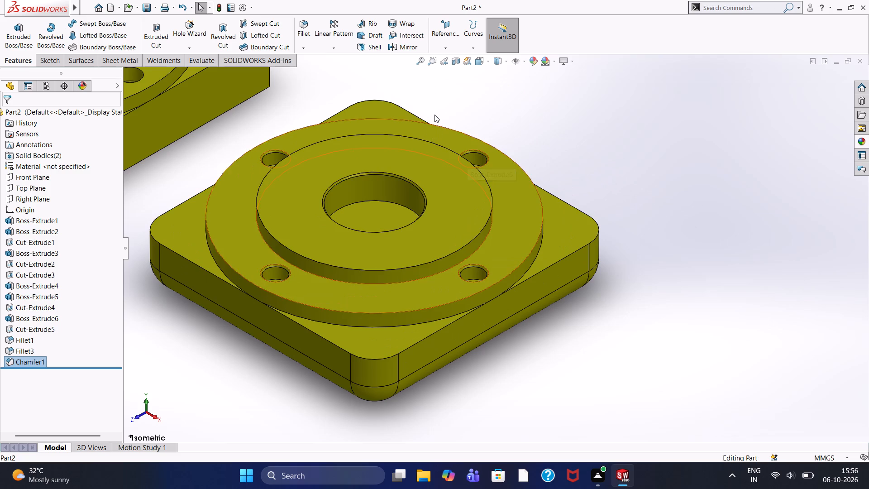
{"action": "scroll", "coordinate": [431, 123], "scroll_direction": "down", "scroll_amount": 2}
{"action": "scroll", "coordinate": [431, 123], "scroll_direction": "up", "scroll_amount": 2}
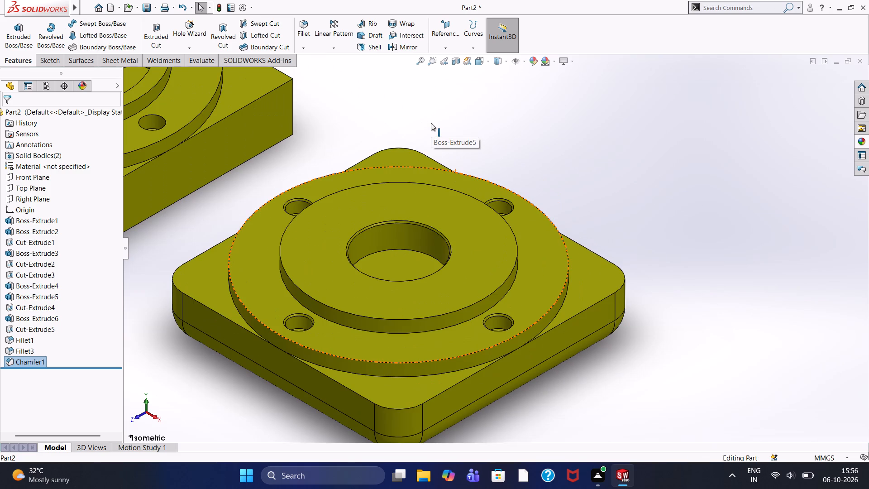
{"action": "scroll", "coordinate": [458, 53], "scroll_direction": "up", "scroll_amount": 3}
{"action": "scroll", "coordinate": [458, 53], "scroll_direction": "down", "scroll_amount": 3}
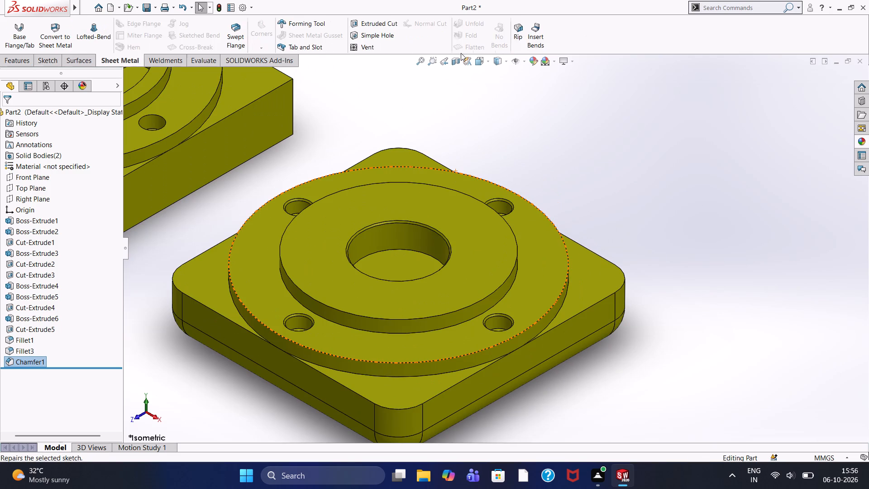
{"action": "scroll", "coordinate": [463, 41], "scroll_direction": "up", "scroll_amount": 3}
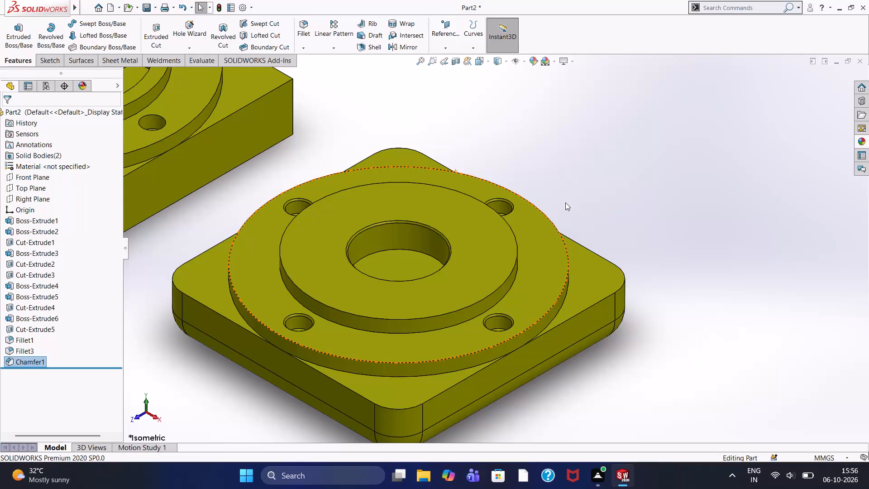
Undo the rim chamfer on the second block's holes and recess, together with the fillets on its base.
{"action": "scroll", "coordinate": [455, 225], "scroll_direction": "up", "scroll_amount": 6}
{"action": "scroll", "coordinate": [439, 206], "scroll_direction": "down", "scroll_amount": 2}
{"action": "scroll", "coordinate": [482, 204], "scroll_direction": "up", "scroll_amount": 3}
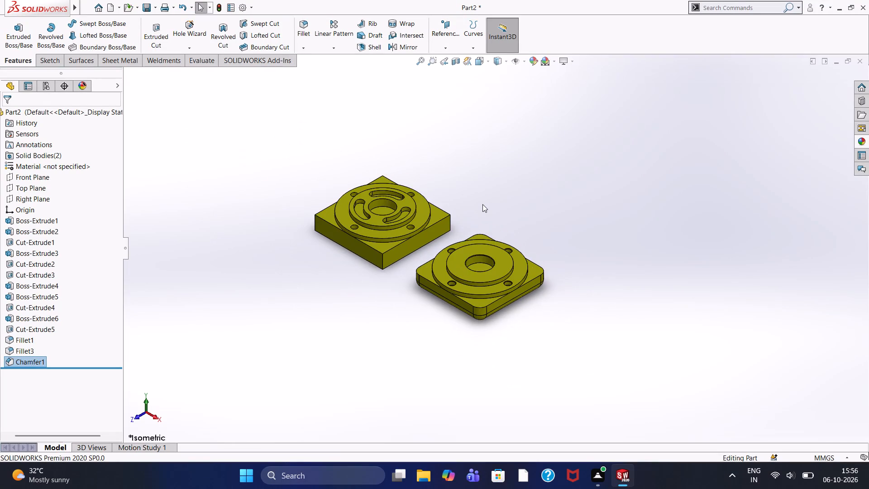
{"action": "scroll", "coordinate": [482, 204], "scroll_direction": "down", "scroll_amount": 2}
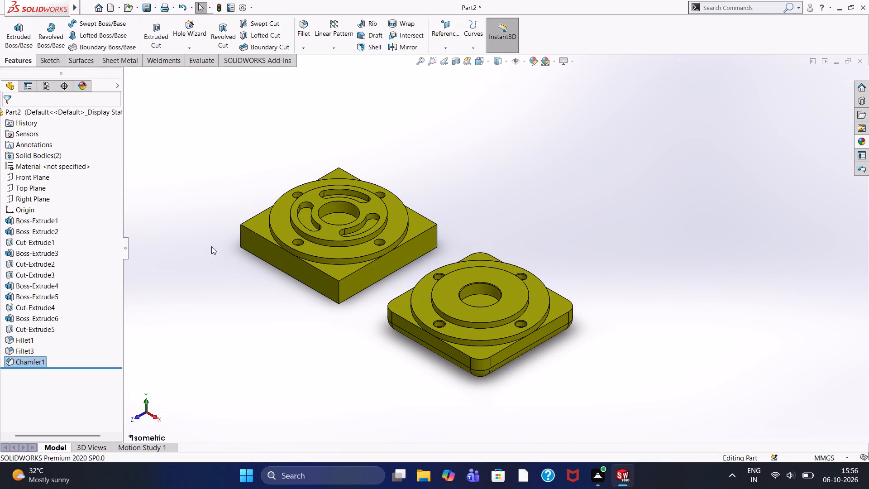
{"action": "middle_click_drag", "start_coordinate": [218, 260], "coordinate": [236, 280]}
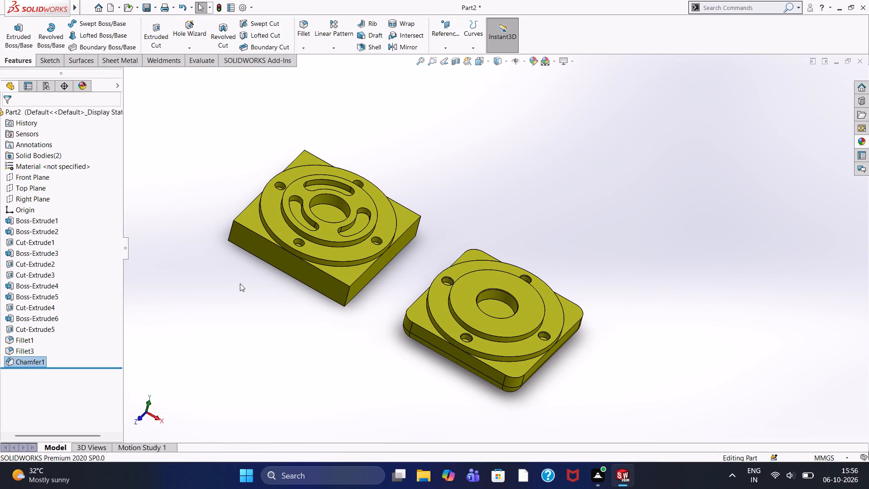
{"action": "key", "text": "ctrl+z"}
{"action": "key", "text": "ctrl+z"}
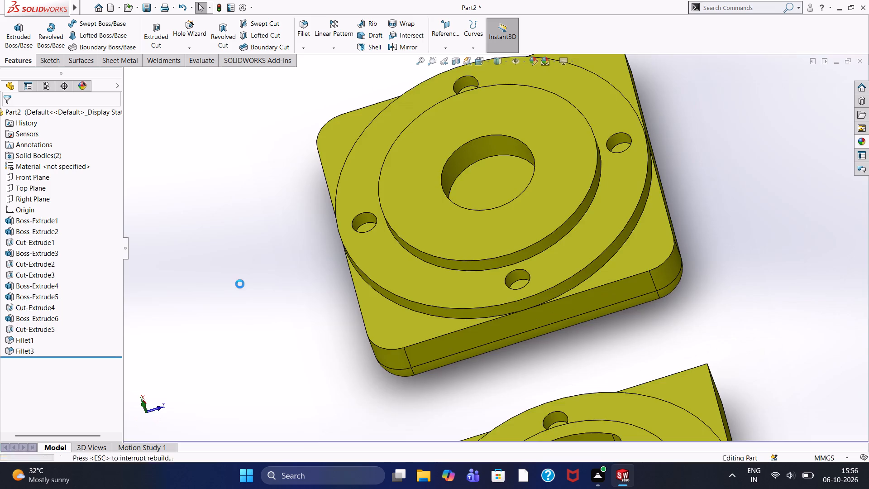
{"action": "key", "text": "ctrl+z"}
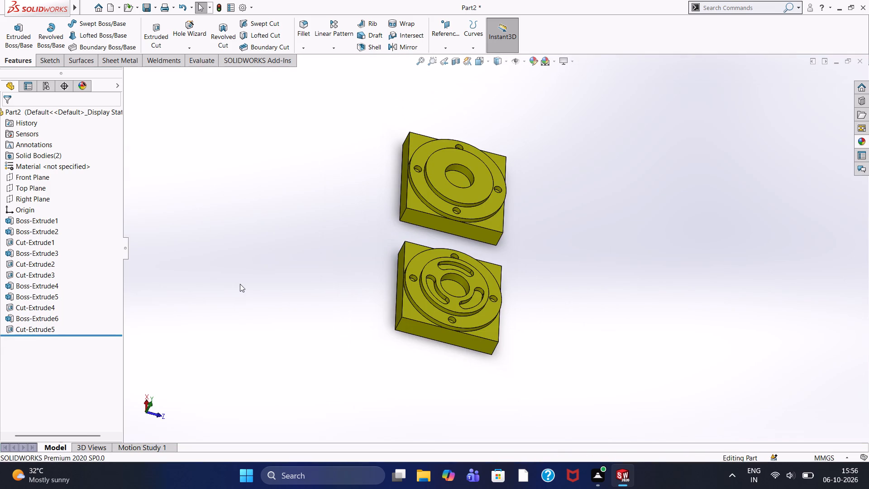
Undo the second block's central recess cut, including its circle and sketch.
{"action": "key", "text": "ctrl+z"}
{"action": "key", "text": "ctrl+z"}
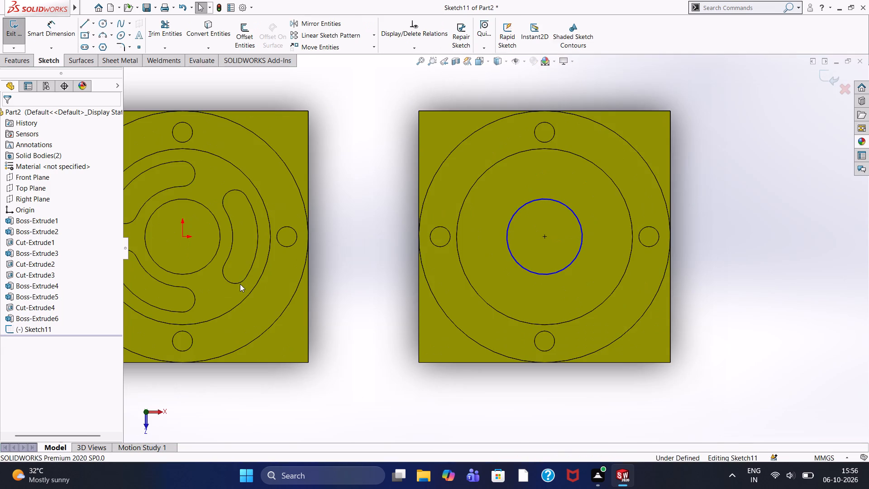
{"action": "key", "text": "ctrl+z"}
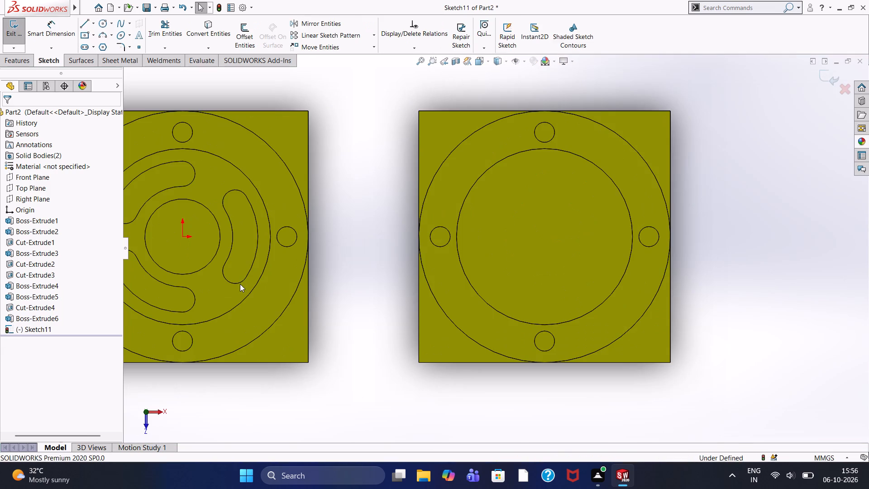
{"action": "key", "text": "ctrl+z"}
Undo the upper round boss on the second block, including its circle and sketch.
{"action": "key", "text": "ctrl+z"}
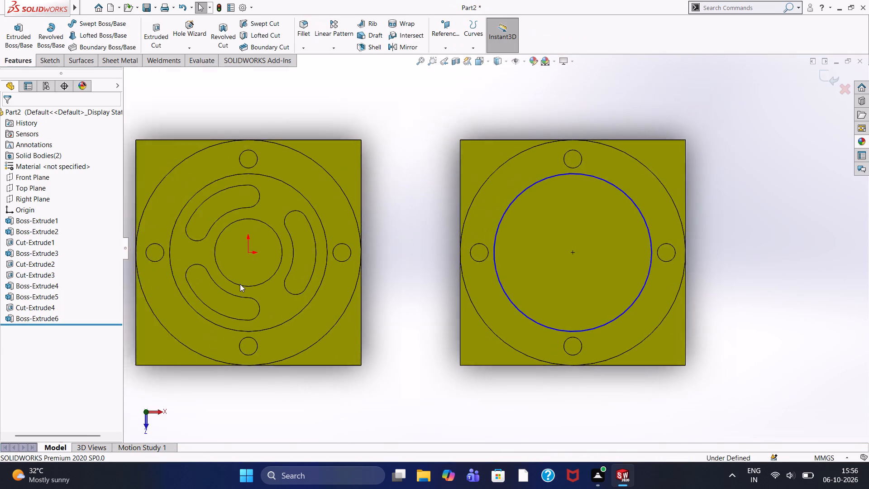
{"action": "key", "text": "ctrl+z"}
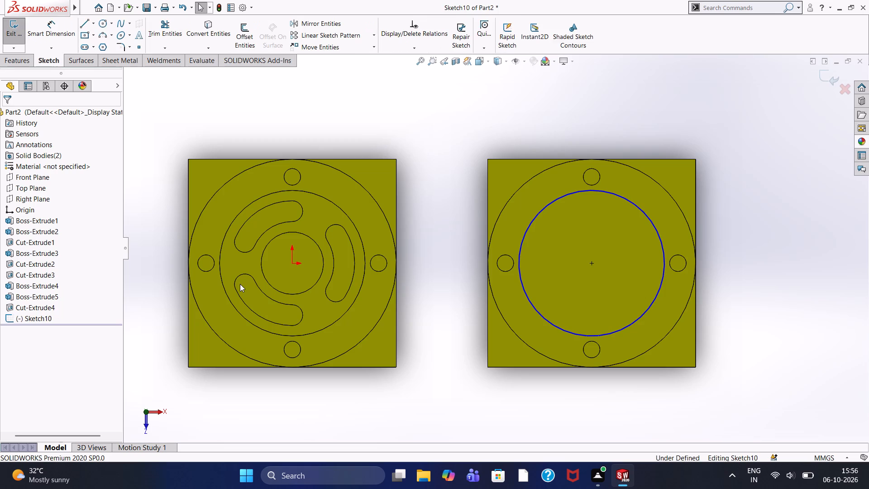
{"action": "key", "text": "ctrl+z"}
{"action": "key", "text": "ctrl+z"}
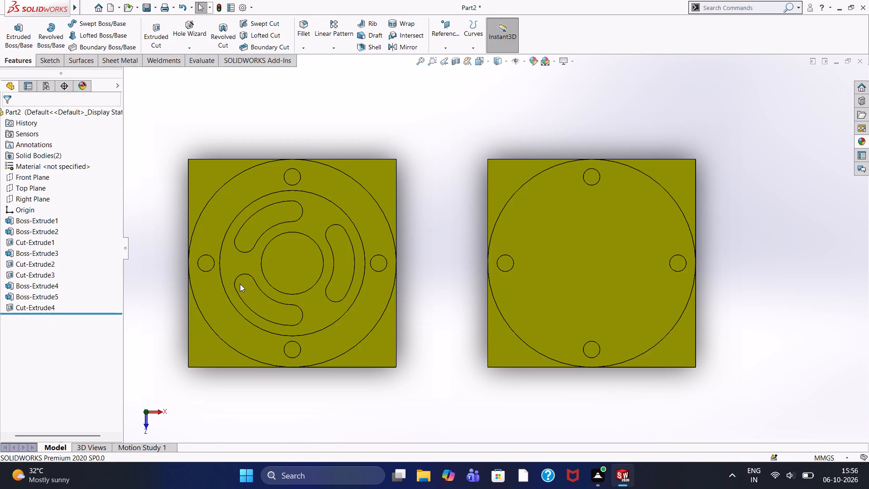
Undo the four small hole cuts in the second block's lower boss, including their circles, construction circle and sketch.
{"action": "key", "text": "ctrl+z"}
{"action": "key", "text": "ctrl+z"}
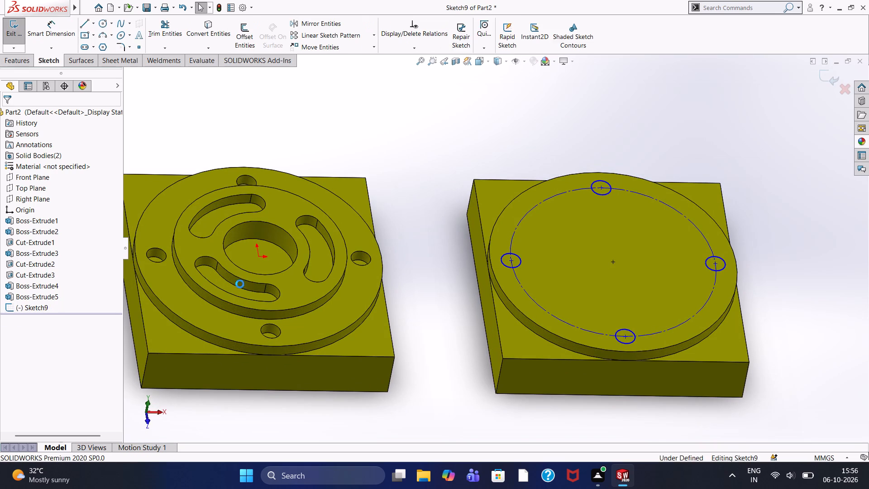
{"action": "key", "text": "ctrl+z"}
{"action": "key", "text": "ctrl+z"}
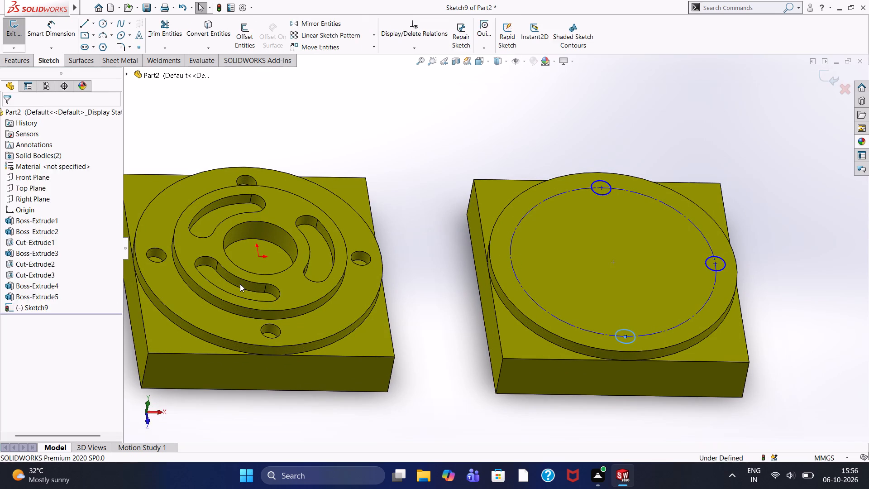
{"action": "key", "text": "ctrl+z"}
{"action": "key", "text": "ctrl+z"}
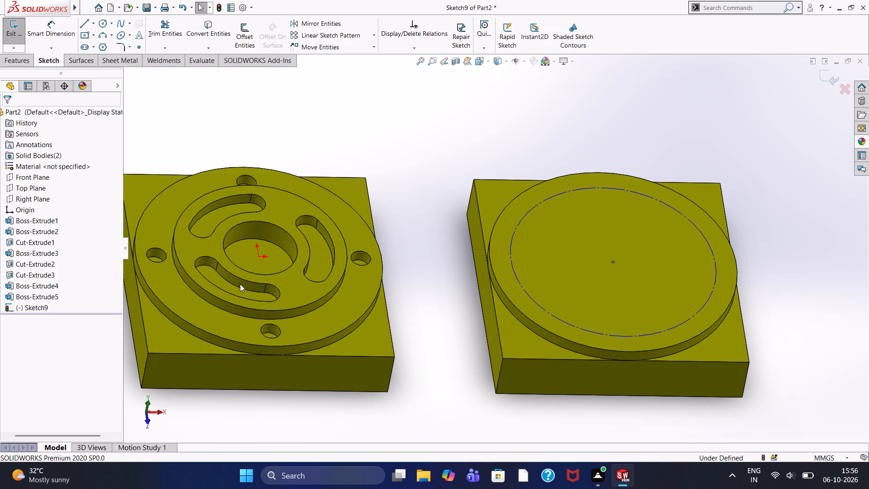
{"action": "key", "text": "ctrl+z"}
{"action": "key", "text": "ctrl+z"}
{"action": "key", "text": "ctrl+z"}
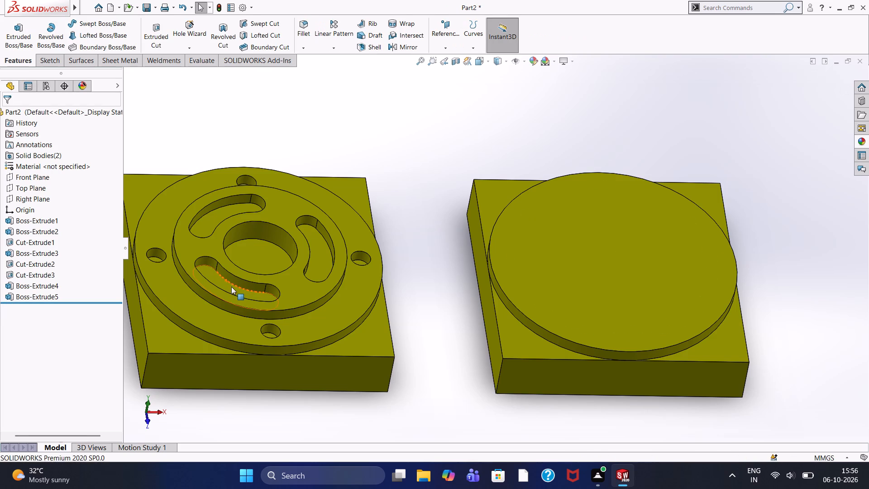
Undo the lower round boss on the second block, including its circle and sketch.
{"action": "key", "text": "ctrl+z"}
{"action": "key", "text": "ctrl+z"}
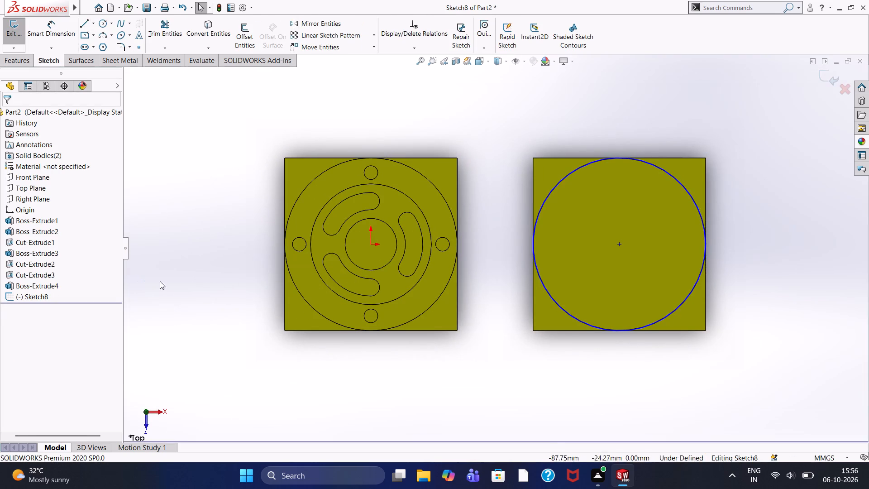
{"action": "key", "text": "ctrl+z"}
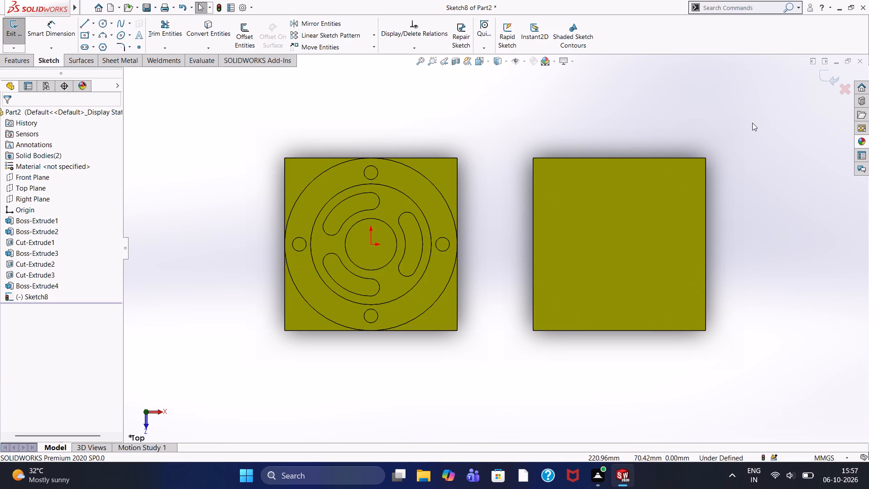
{"action": "key", "text": "ctrl+z"}
Undo the base extrusion of the second block, going back to its square centre-rectangle sketch.
{"action": "key", "text": "ctrl+z"}
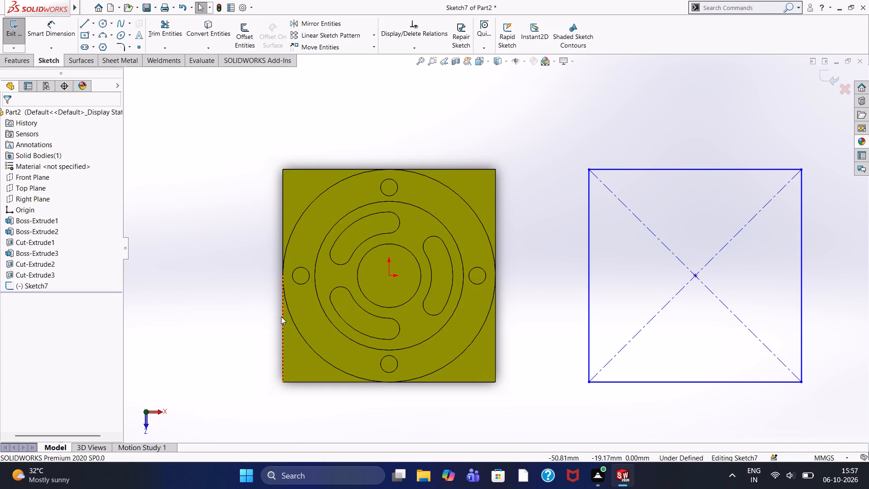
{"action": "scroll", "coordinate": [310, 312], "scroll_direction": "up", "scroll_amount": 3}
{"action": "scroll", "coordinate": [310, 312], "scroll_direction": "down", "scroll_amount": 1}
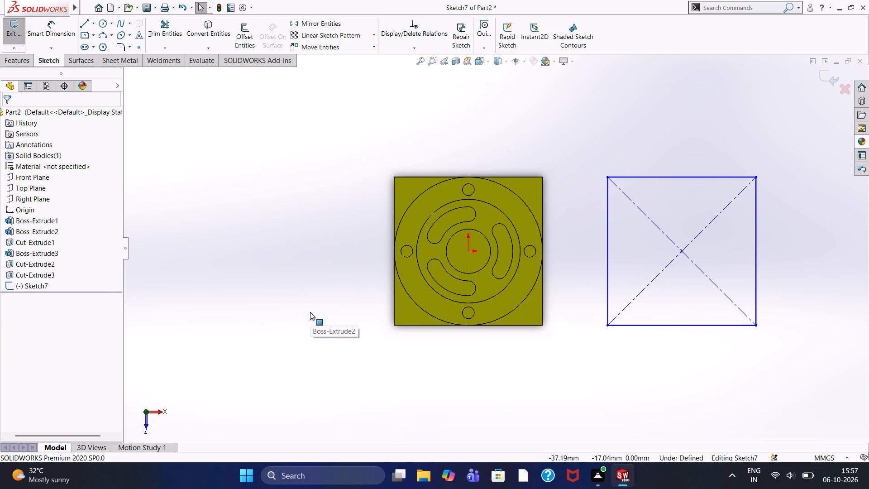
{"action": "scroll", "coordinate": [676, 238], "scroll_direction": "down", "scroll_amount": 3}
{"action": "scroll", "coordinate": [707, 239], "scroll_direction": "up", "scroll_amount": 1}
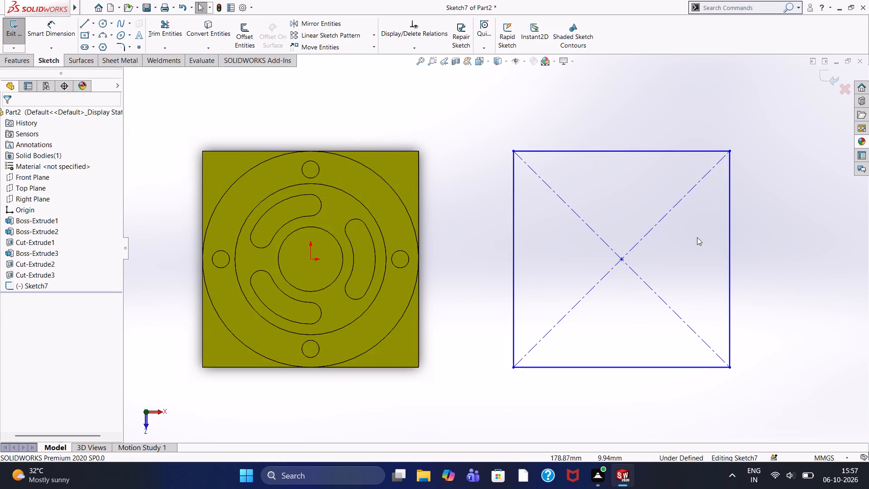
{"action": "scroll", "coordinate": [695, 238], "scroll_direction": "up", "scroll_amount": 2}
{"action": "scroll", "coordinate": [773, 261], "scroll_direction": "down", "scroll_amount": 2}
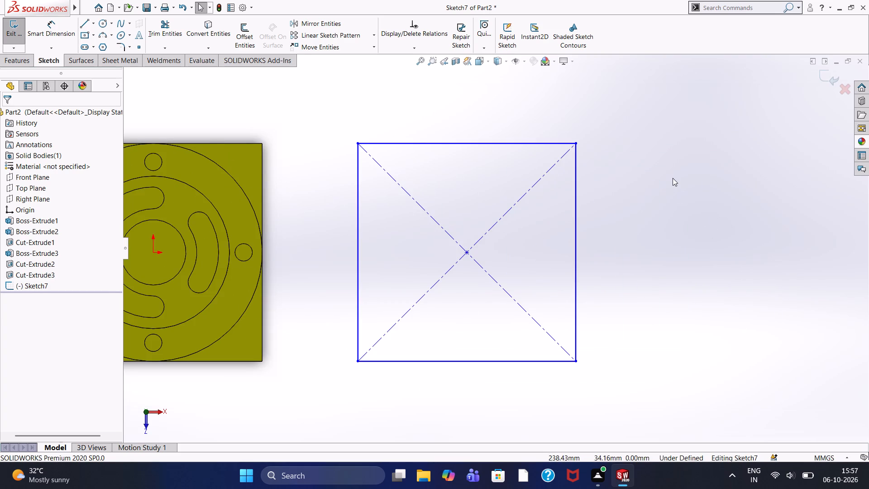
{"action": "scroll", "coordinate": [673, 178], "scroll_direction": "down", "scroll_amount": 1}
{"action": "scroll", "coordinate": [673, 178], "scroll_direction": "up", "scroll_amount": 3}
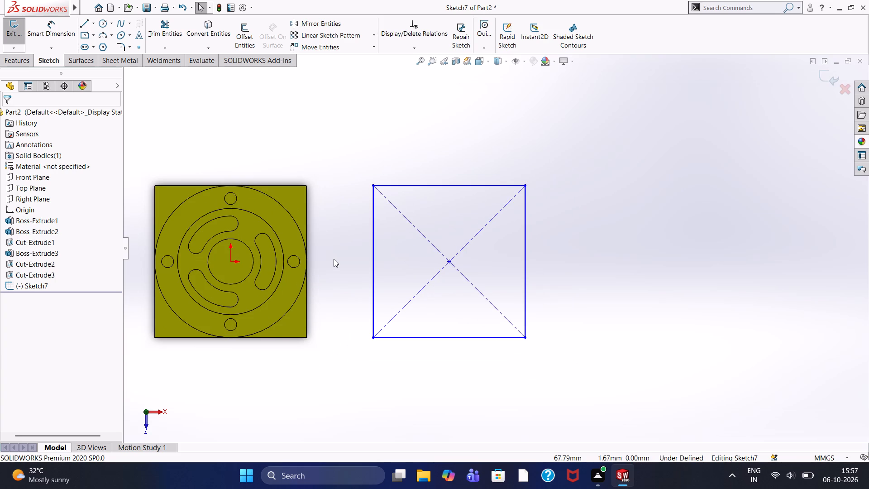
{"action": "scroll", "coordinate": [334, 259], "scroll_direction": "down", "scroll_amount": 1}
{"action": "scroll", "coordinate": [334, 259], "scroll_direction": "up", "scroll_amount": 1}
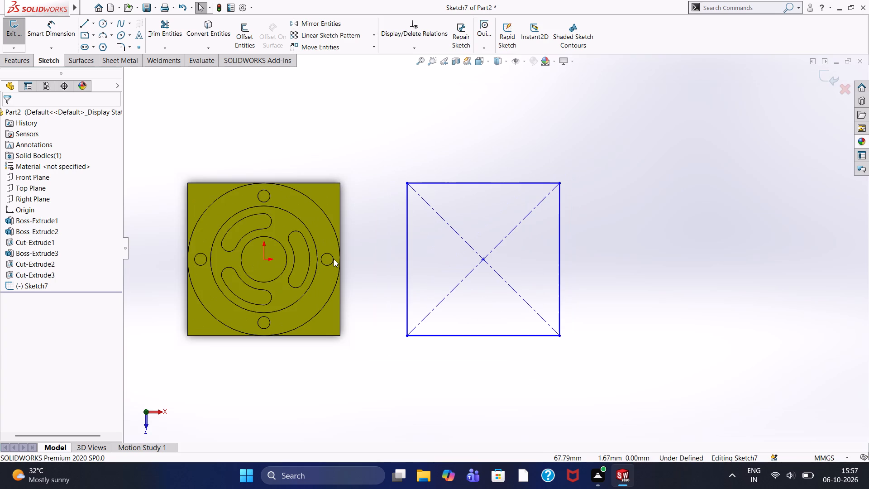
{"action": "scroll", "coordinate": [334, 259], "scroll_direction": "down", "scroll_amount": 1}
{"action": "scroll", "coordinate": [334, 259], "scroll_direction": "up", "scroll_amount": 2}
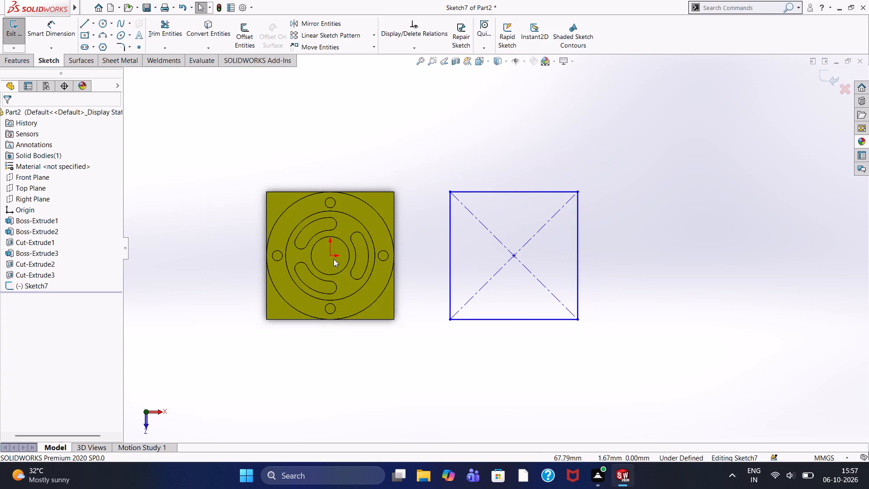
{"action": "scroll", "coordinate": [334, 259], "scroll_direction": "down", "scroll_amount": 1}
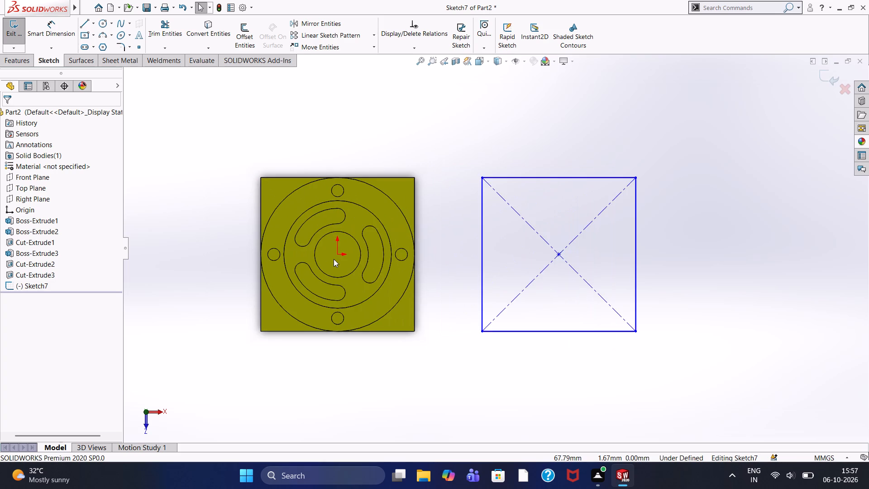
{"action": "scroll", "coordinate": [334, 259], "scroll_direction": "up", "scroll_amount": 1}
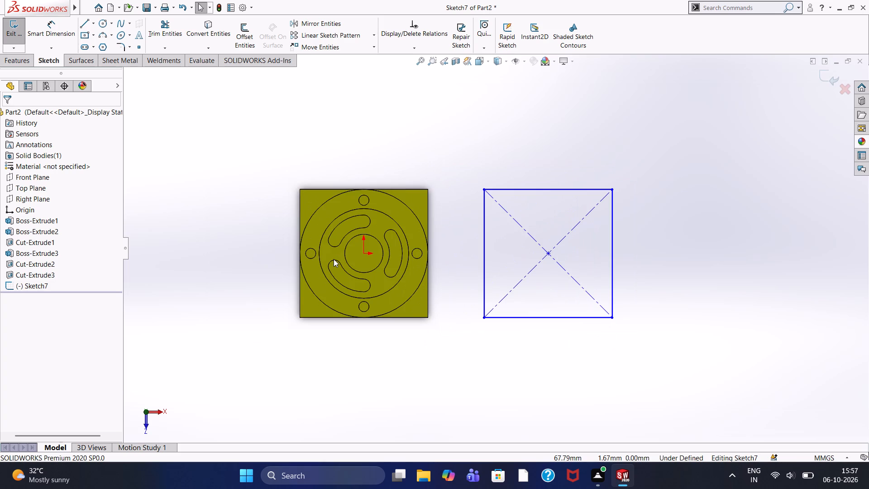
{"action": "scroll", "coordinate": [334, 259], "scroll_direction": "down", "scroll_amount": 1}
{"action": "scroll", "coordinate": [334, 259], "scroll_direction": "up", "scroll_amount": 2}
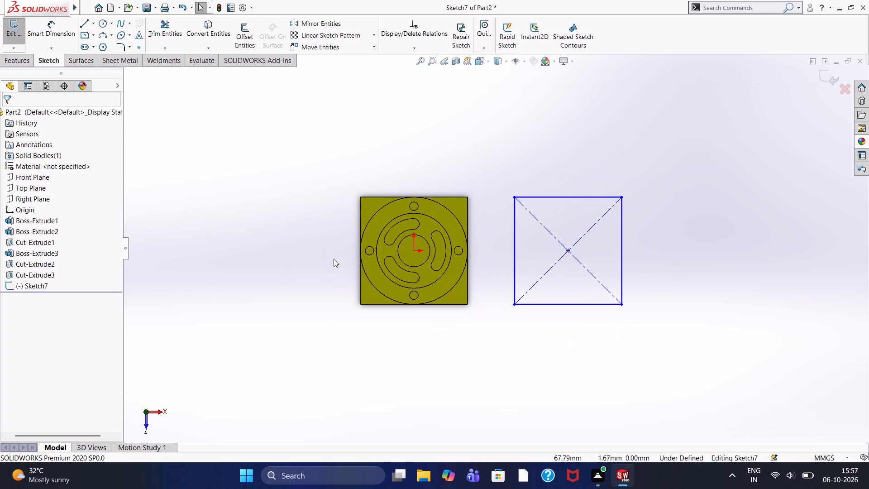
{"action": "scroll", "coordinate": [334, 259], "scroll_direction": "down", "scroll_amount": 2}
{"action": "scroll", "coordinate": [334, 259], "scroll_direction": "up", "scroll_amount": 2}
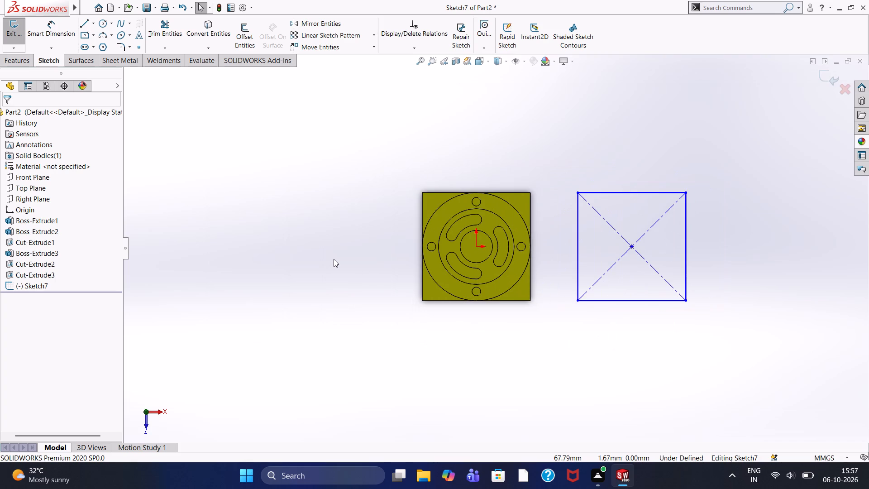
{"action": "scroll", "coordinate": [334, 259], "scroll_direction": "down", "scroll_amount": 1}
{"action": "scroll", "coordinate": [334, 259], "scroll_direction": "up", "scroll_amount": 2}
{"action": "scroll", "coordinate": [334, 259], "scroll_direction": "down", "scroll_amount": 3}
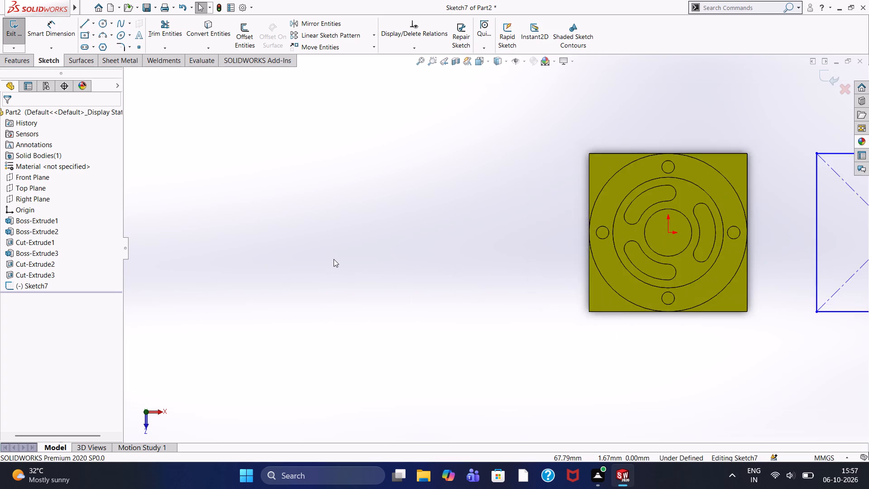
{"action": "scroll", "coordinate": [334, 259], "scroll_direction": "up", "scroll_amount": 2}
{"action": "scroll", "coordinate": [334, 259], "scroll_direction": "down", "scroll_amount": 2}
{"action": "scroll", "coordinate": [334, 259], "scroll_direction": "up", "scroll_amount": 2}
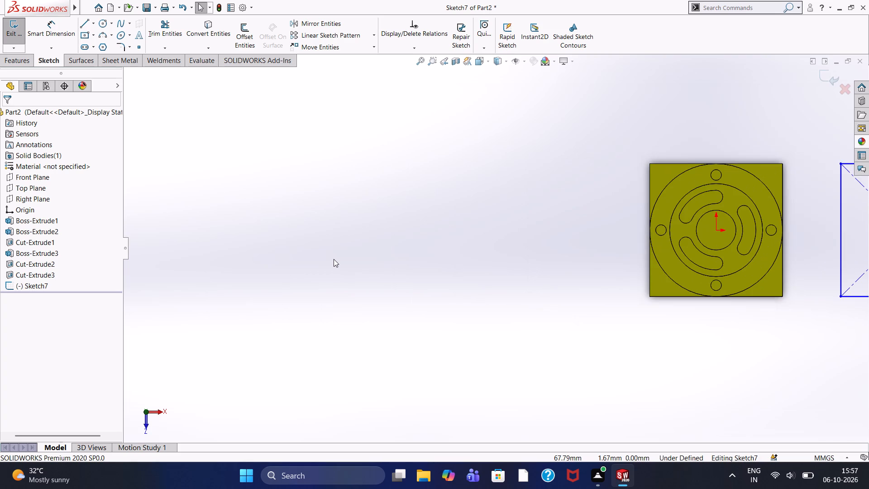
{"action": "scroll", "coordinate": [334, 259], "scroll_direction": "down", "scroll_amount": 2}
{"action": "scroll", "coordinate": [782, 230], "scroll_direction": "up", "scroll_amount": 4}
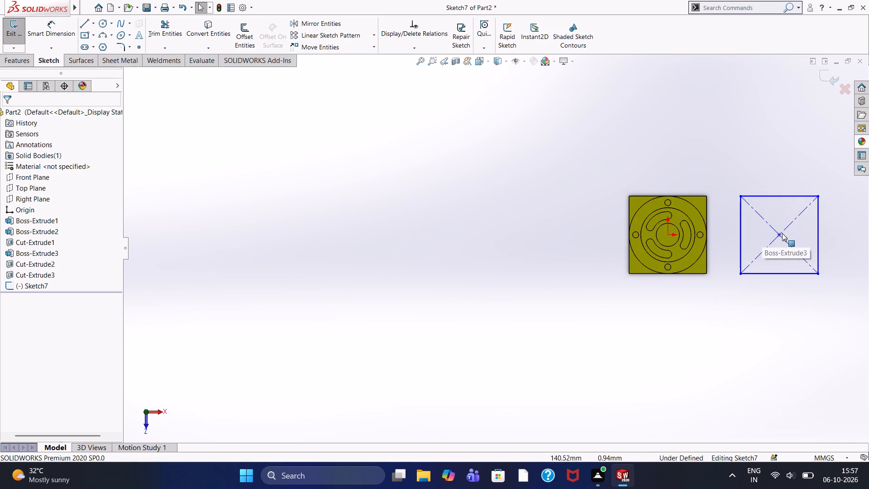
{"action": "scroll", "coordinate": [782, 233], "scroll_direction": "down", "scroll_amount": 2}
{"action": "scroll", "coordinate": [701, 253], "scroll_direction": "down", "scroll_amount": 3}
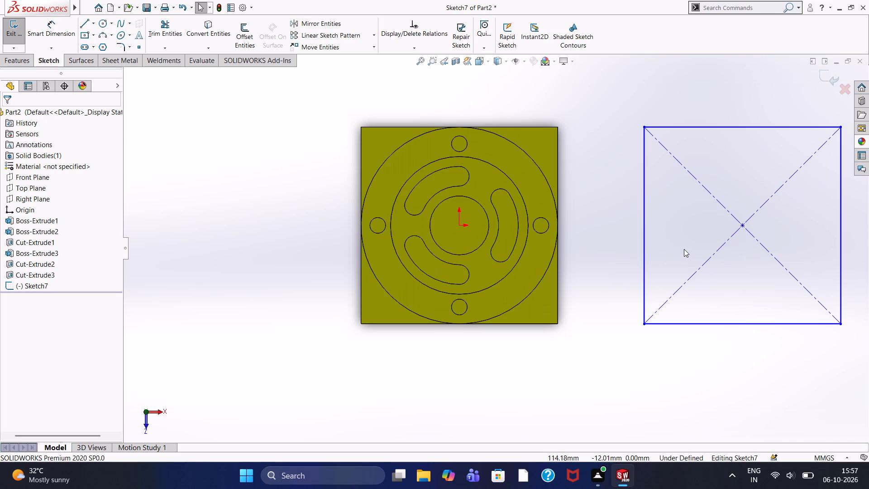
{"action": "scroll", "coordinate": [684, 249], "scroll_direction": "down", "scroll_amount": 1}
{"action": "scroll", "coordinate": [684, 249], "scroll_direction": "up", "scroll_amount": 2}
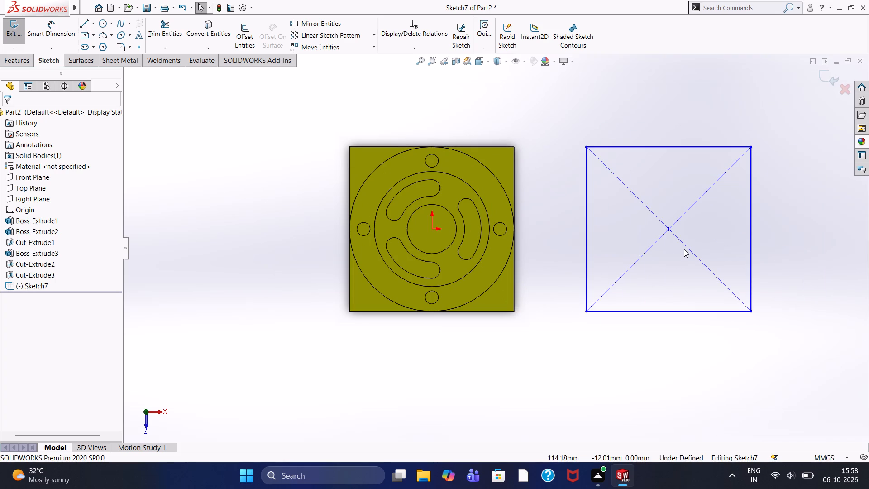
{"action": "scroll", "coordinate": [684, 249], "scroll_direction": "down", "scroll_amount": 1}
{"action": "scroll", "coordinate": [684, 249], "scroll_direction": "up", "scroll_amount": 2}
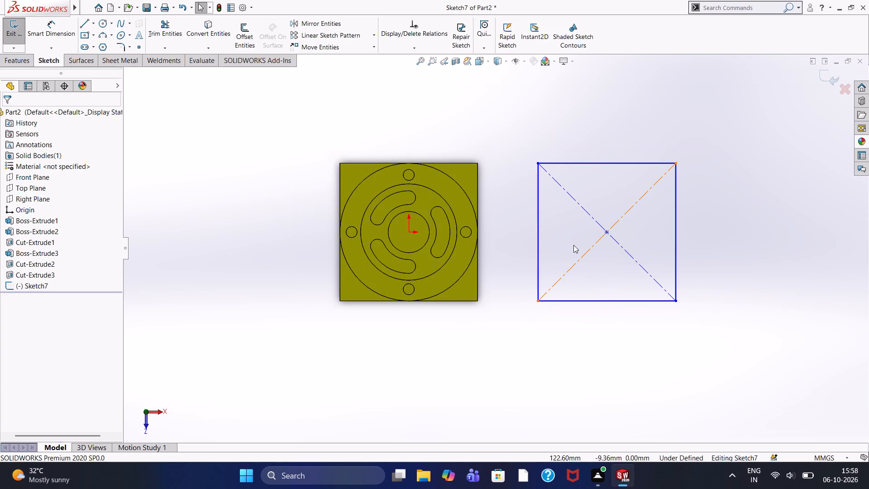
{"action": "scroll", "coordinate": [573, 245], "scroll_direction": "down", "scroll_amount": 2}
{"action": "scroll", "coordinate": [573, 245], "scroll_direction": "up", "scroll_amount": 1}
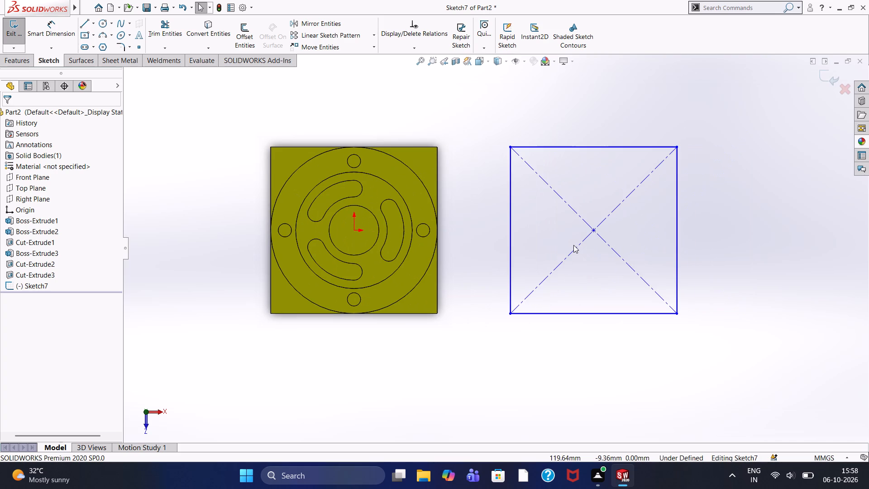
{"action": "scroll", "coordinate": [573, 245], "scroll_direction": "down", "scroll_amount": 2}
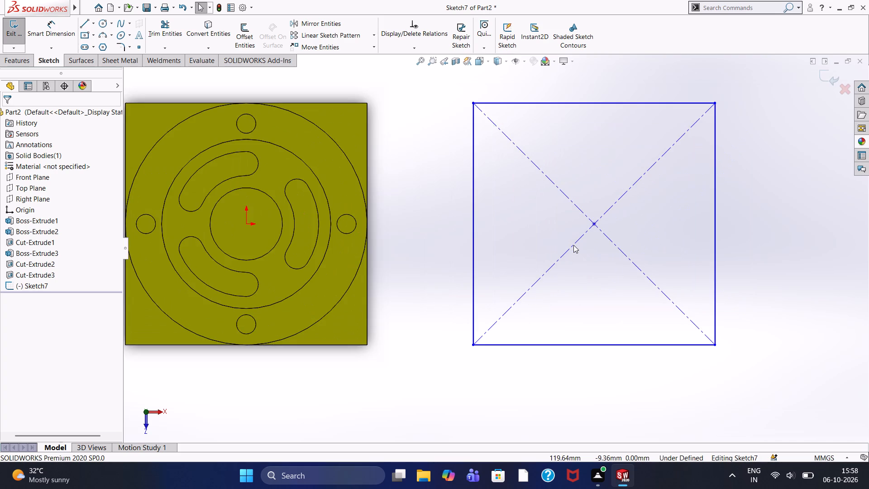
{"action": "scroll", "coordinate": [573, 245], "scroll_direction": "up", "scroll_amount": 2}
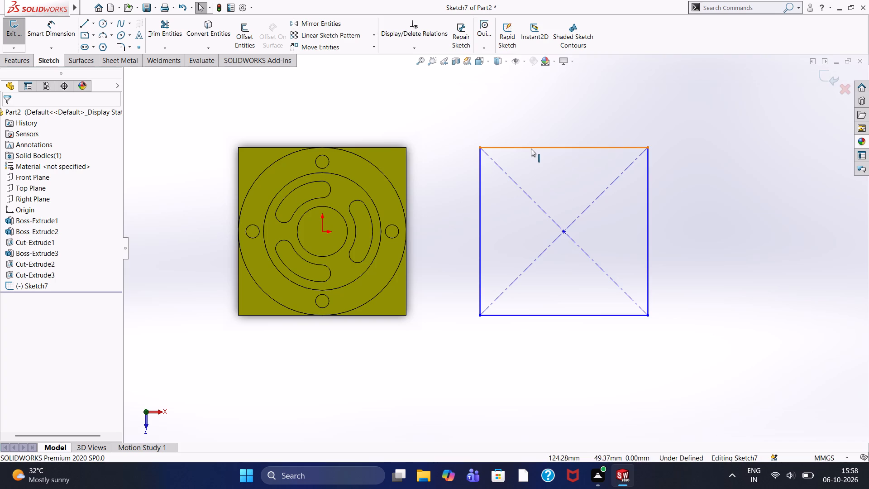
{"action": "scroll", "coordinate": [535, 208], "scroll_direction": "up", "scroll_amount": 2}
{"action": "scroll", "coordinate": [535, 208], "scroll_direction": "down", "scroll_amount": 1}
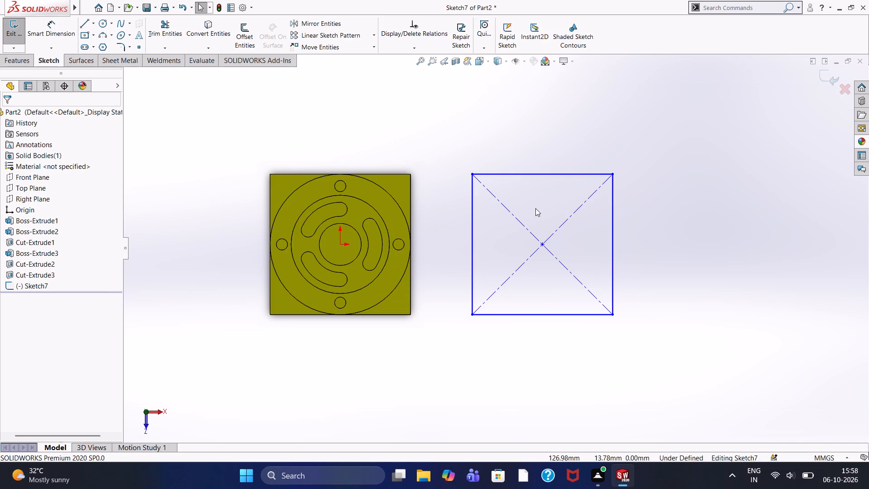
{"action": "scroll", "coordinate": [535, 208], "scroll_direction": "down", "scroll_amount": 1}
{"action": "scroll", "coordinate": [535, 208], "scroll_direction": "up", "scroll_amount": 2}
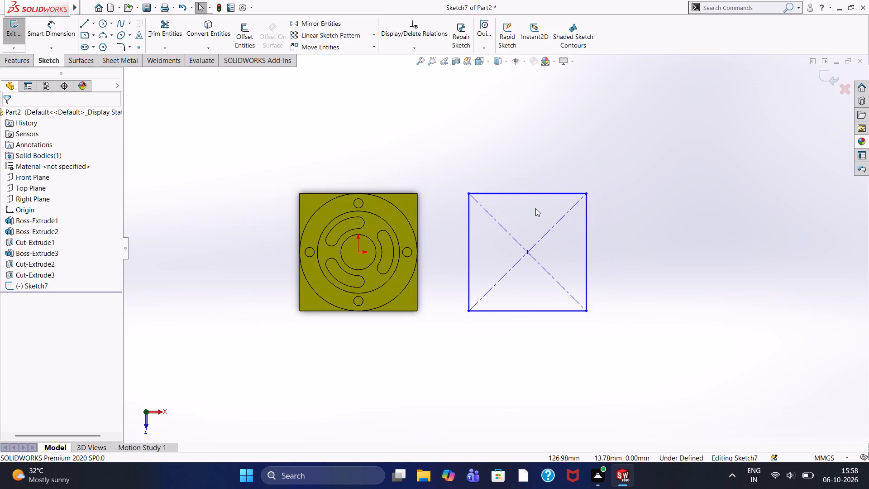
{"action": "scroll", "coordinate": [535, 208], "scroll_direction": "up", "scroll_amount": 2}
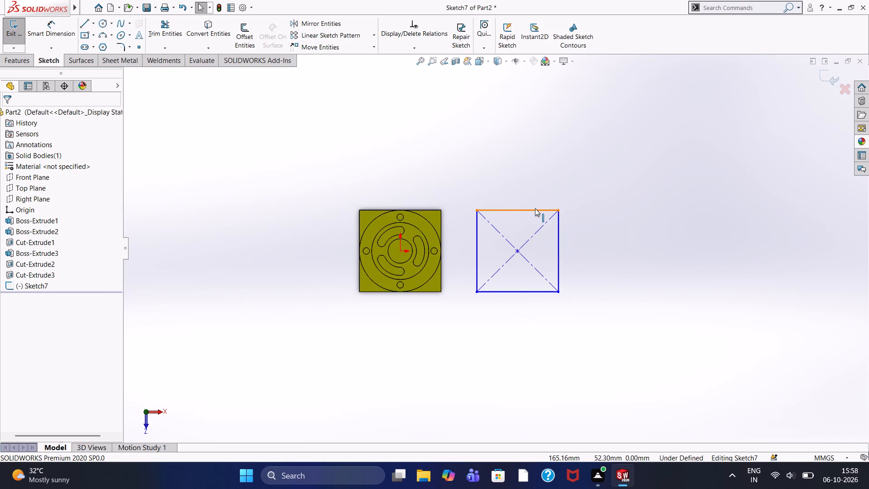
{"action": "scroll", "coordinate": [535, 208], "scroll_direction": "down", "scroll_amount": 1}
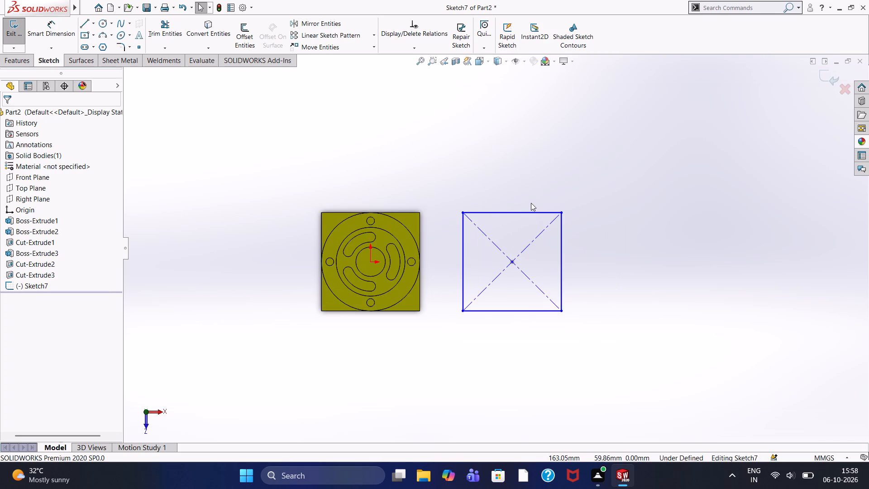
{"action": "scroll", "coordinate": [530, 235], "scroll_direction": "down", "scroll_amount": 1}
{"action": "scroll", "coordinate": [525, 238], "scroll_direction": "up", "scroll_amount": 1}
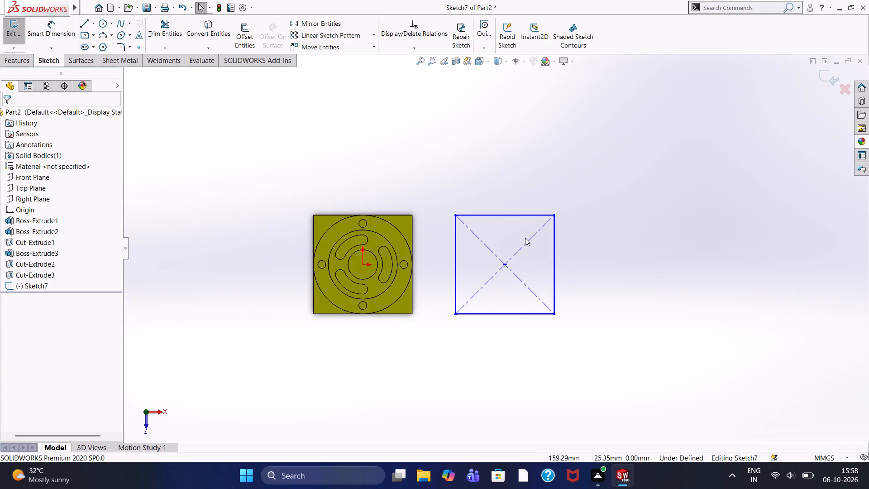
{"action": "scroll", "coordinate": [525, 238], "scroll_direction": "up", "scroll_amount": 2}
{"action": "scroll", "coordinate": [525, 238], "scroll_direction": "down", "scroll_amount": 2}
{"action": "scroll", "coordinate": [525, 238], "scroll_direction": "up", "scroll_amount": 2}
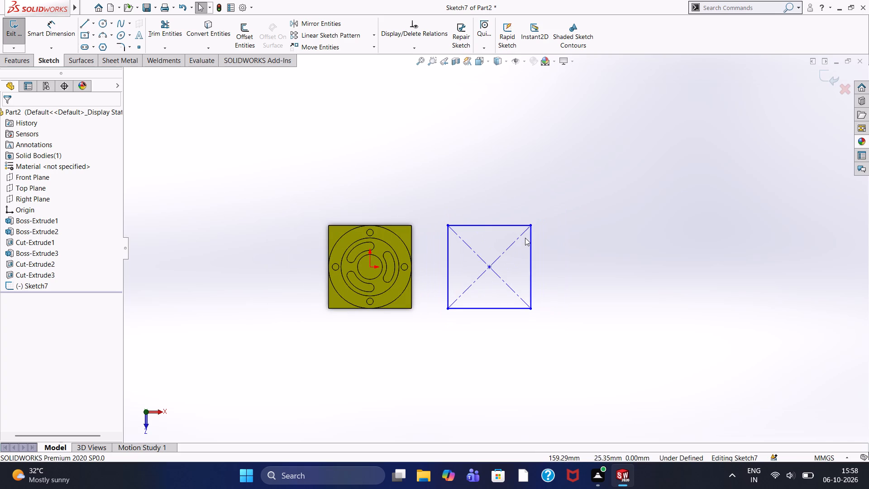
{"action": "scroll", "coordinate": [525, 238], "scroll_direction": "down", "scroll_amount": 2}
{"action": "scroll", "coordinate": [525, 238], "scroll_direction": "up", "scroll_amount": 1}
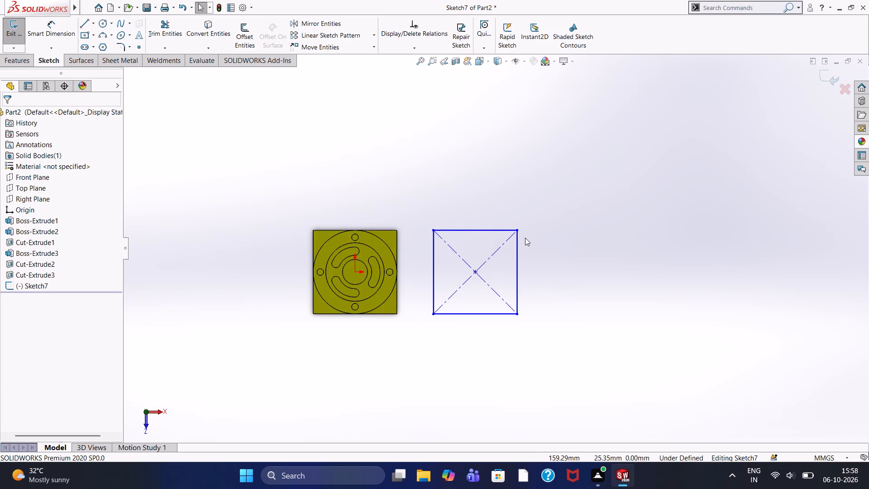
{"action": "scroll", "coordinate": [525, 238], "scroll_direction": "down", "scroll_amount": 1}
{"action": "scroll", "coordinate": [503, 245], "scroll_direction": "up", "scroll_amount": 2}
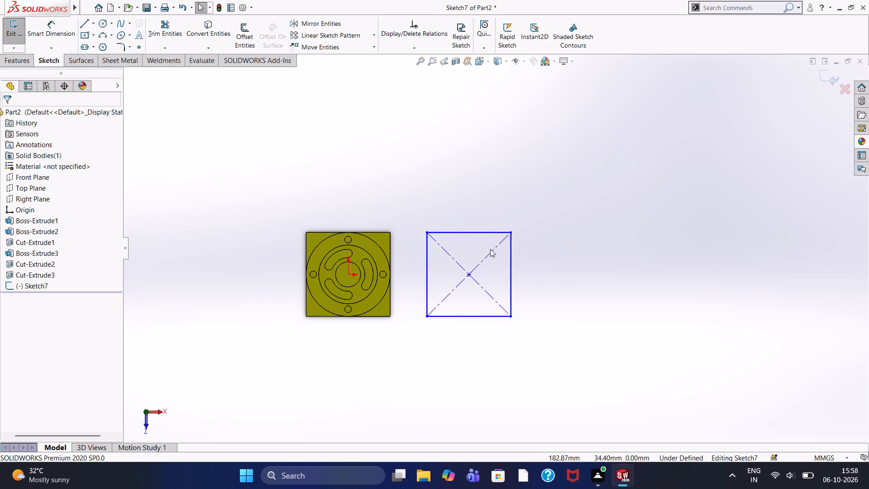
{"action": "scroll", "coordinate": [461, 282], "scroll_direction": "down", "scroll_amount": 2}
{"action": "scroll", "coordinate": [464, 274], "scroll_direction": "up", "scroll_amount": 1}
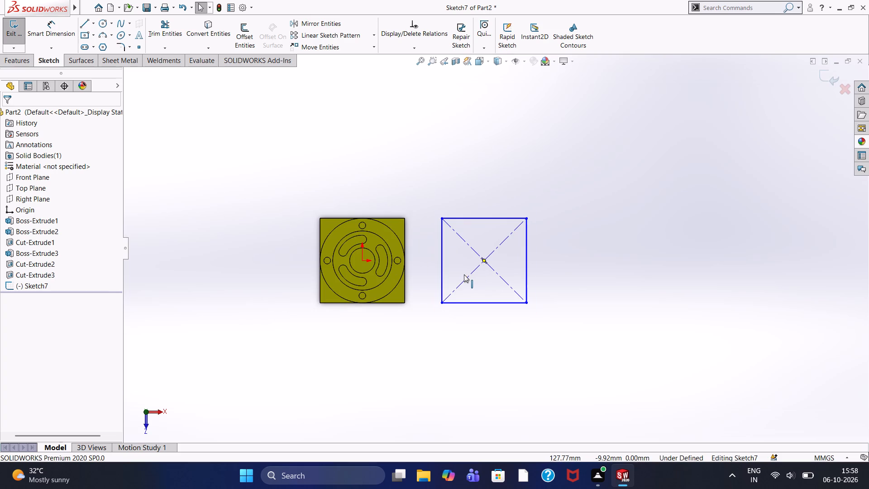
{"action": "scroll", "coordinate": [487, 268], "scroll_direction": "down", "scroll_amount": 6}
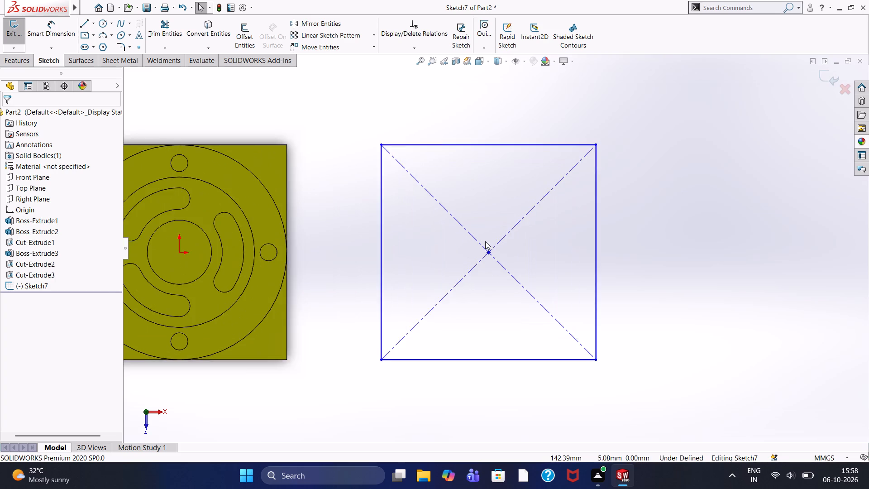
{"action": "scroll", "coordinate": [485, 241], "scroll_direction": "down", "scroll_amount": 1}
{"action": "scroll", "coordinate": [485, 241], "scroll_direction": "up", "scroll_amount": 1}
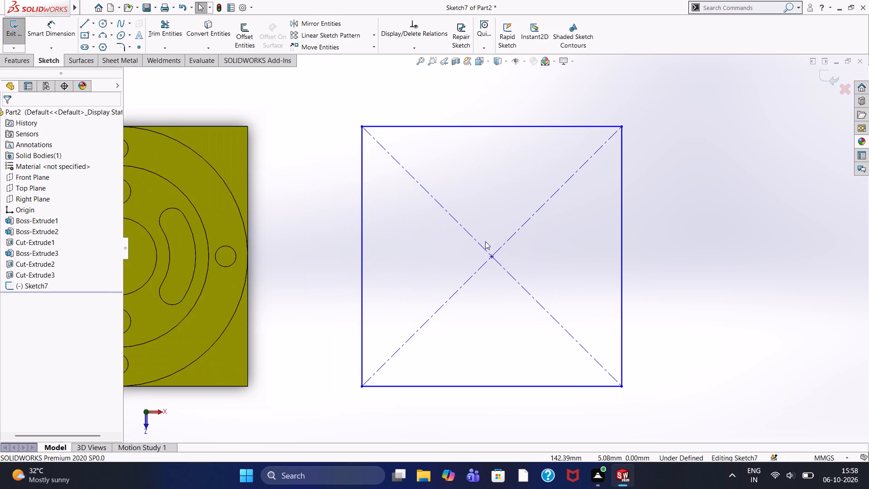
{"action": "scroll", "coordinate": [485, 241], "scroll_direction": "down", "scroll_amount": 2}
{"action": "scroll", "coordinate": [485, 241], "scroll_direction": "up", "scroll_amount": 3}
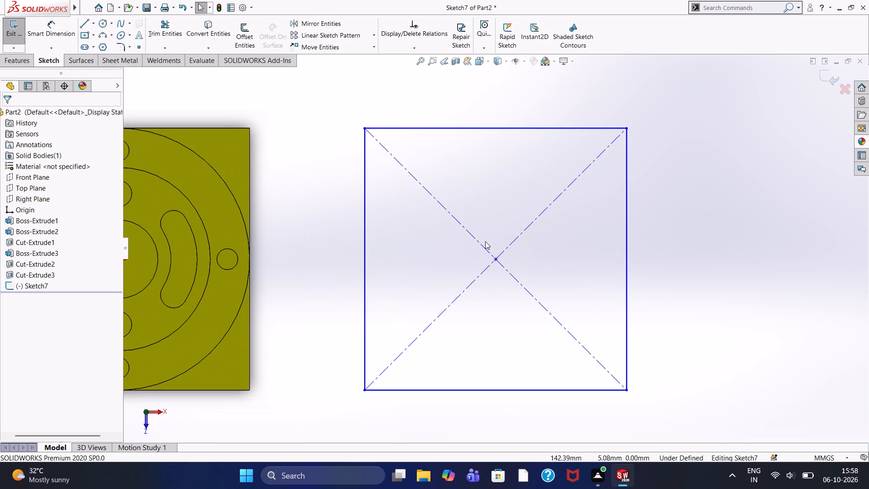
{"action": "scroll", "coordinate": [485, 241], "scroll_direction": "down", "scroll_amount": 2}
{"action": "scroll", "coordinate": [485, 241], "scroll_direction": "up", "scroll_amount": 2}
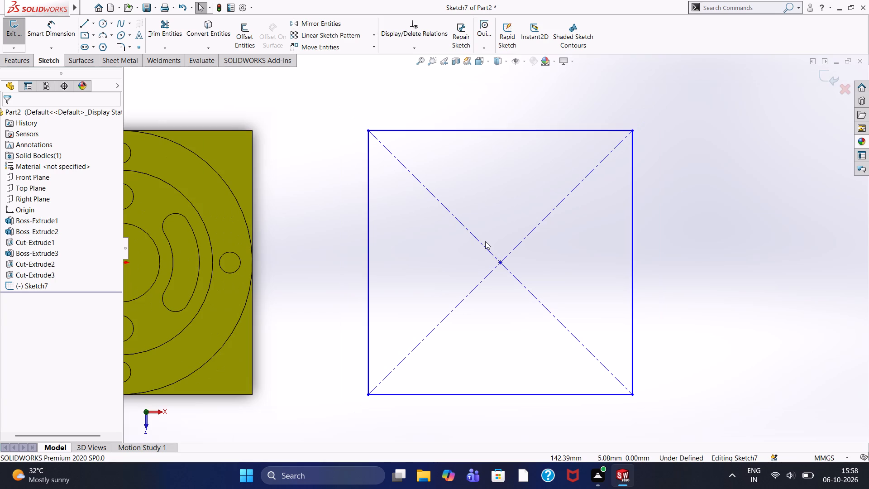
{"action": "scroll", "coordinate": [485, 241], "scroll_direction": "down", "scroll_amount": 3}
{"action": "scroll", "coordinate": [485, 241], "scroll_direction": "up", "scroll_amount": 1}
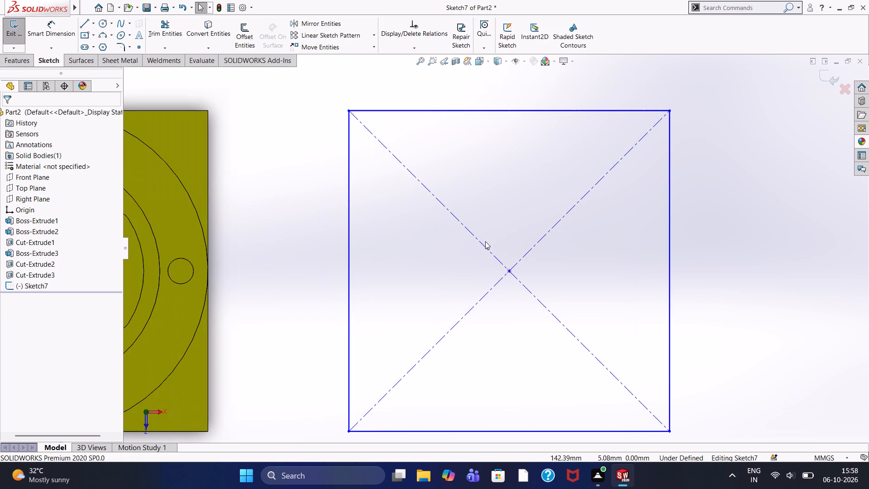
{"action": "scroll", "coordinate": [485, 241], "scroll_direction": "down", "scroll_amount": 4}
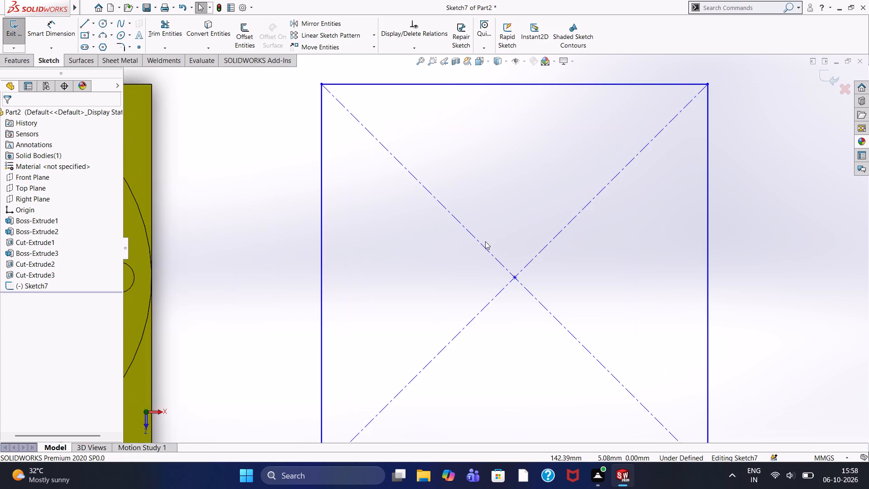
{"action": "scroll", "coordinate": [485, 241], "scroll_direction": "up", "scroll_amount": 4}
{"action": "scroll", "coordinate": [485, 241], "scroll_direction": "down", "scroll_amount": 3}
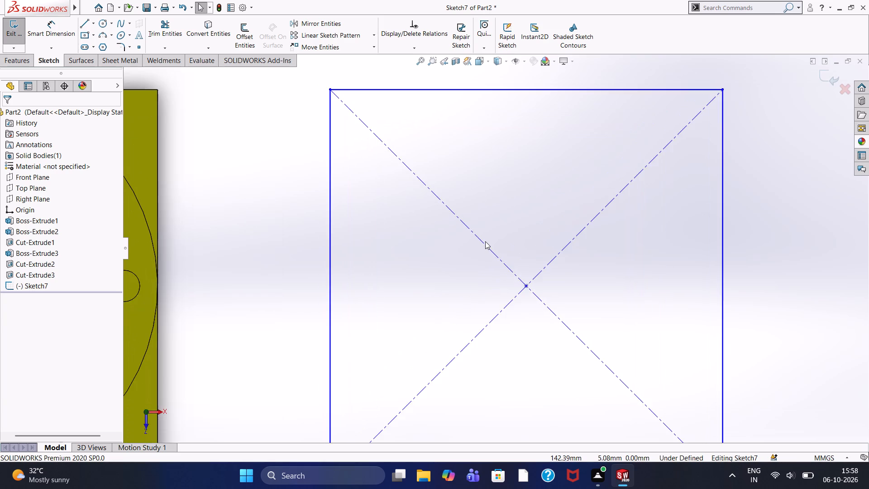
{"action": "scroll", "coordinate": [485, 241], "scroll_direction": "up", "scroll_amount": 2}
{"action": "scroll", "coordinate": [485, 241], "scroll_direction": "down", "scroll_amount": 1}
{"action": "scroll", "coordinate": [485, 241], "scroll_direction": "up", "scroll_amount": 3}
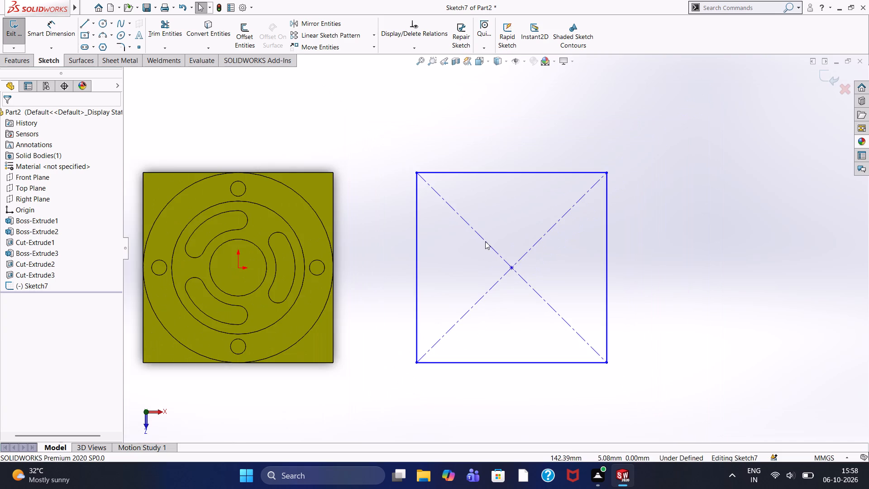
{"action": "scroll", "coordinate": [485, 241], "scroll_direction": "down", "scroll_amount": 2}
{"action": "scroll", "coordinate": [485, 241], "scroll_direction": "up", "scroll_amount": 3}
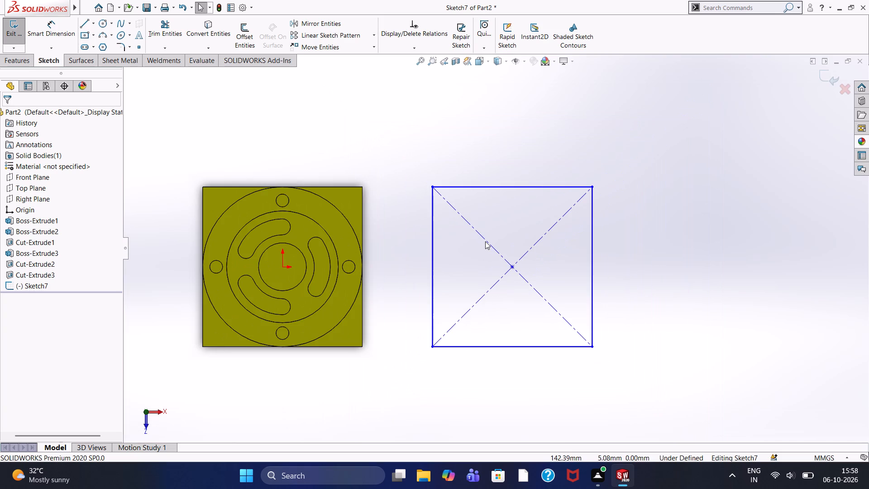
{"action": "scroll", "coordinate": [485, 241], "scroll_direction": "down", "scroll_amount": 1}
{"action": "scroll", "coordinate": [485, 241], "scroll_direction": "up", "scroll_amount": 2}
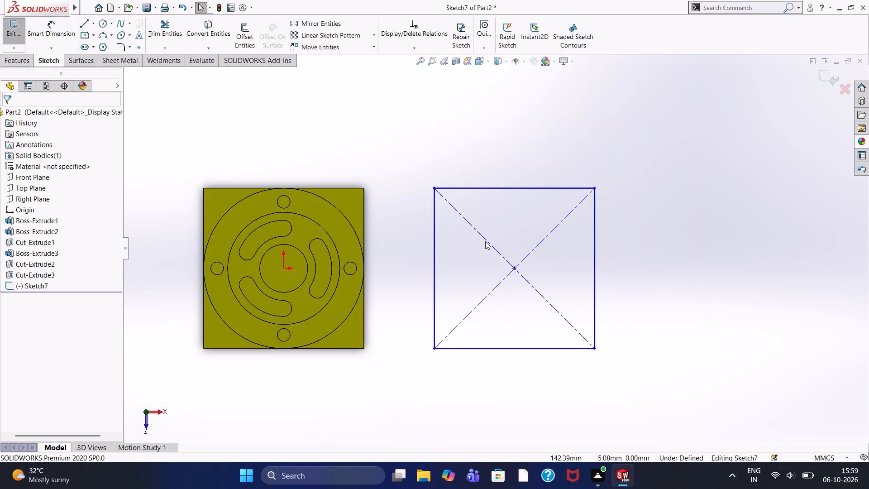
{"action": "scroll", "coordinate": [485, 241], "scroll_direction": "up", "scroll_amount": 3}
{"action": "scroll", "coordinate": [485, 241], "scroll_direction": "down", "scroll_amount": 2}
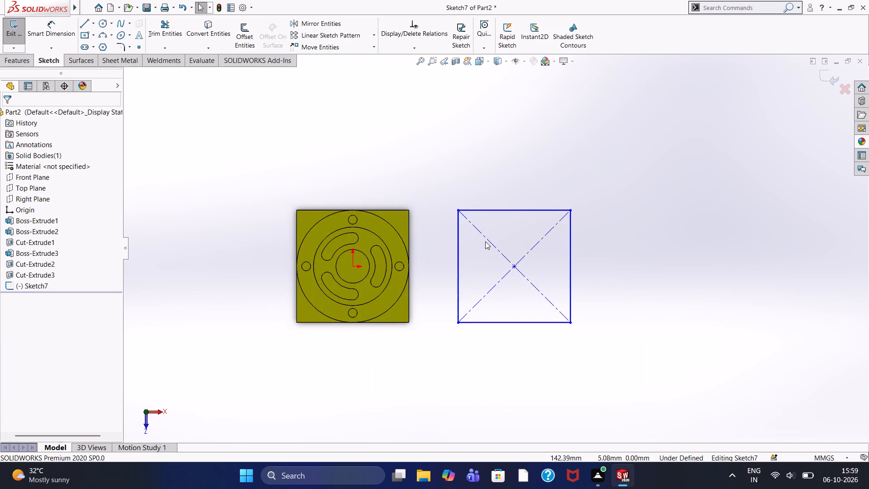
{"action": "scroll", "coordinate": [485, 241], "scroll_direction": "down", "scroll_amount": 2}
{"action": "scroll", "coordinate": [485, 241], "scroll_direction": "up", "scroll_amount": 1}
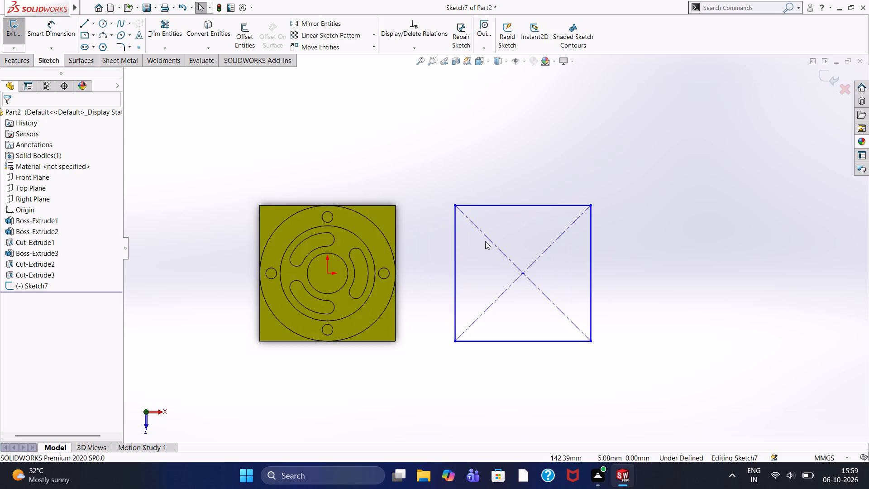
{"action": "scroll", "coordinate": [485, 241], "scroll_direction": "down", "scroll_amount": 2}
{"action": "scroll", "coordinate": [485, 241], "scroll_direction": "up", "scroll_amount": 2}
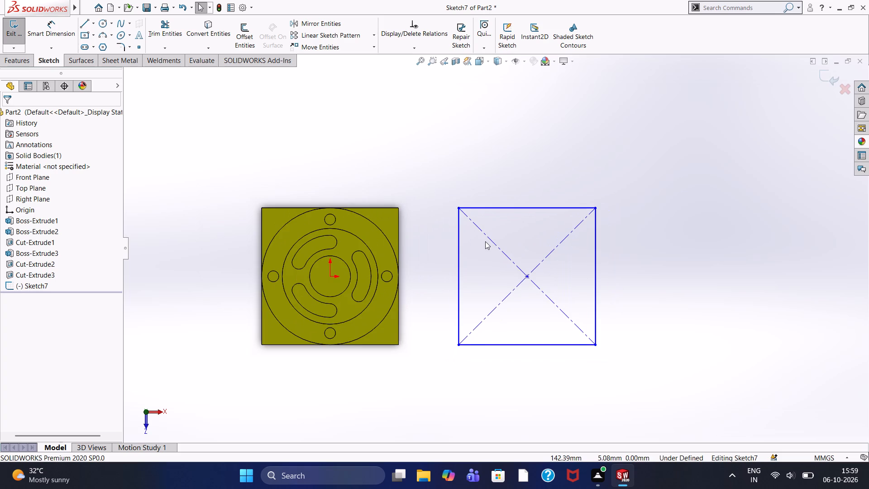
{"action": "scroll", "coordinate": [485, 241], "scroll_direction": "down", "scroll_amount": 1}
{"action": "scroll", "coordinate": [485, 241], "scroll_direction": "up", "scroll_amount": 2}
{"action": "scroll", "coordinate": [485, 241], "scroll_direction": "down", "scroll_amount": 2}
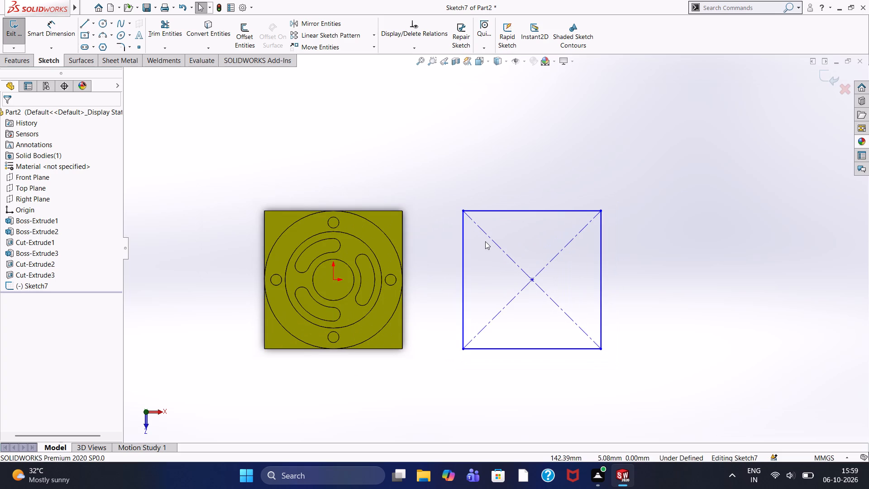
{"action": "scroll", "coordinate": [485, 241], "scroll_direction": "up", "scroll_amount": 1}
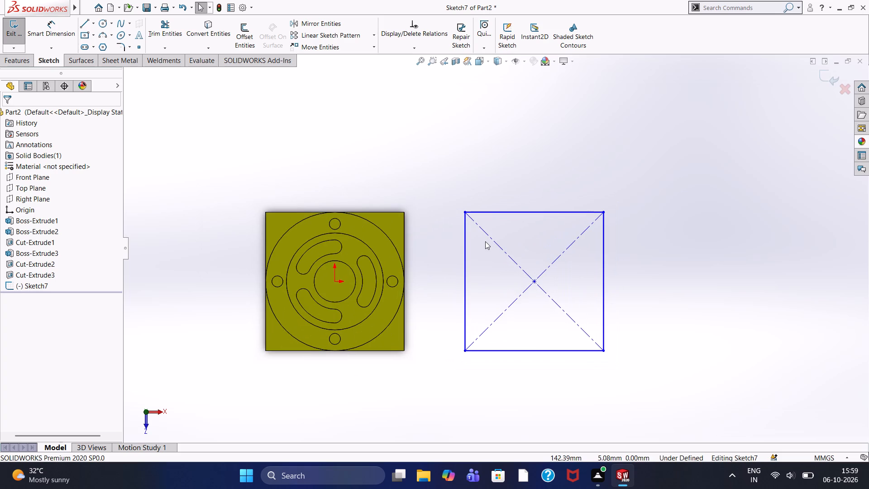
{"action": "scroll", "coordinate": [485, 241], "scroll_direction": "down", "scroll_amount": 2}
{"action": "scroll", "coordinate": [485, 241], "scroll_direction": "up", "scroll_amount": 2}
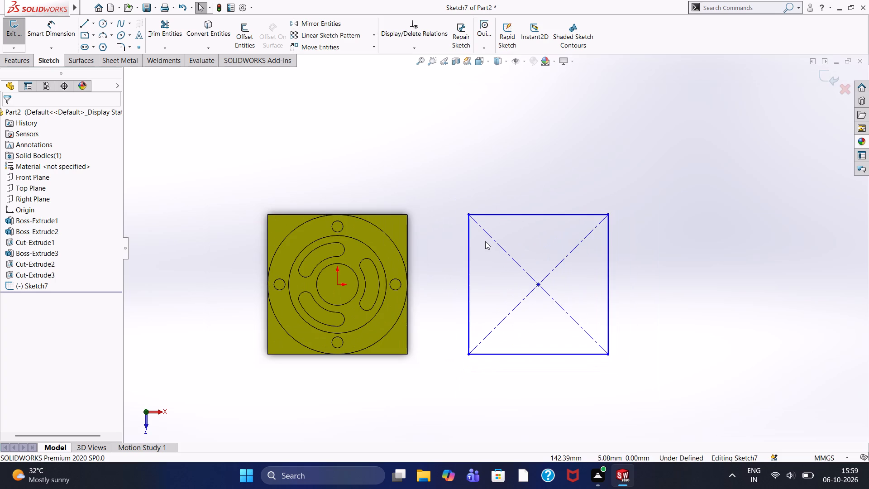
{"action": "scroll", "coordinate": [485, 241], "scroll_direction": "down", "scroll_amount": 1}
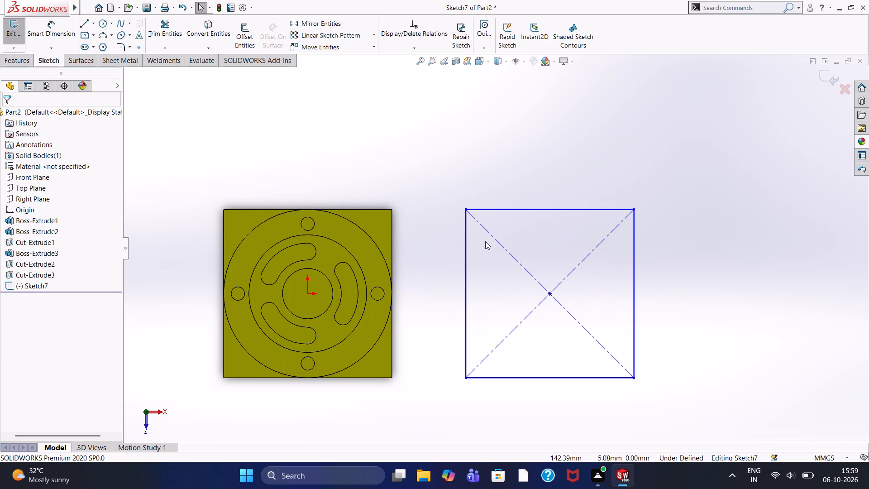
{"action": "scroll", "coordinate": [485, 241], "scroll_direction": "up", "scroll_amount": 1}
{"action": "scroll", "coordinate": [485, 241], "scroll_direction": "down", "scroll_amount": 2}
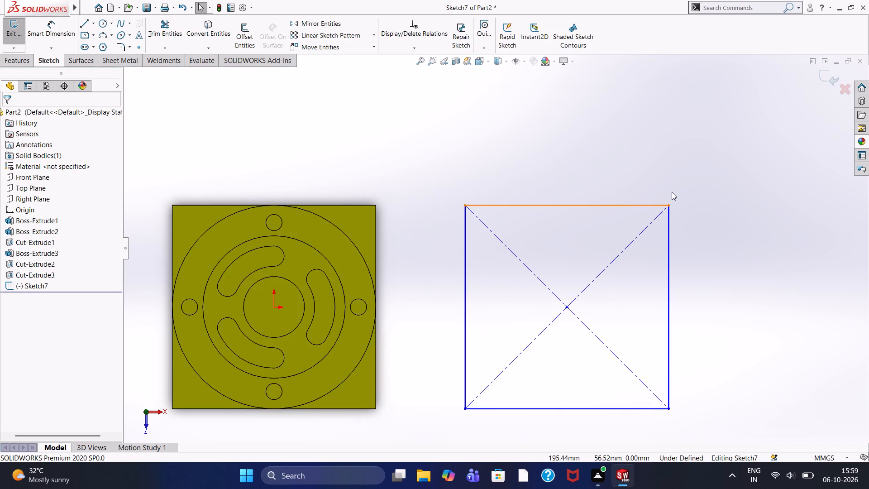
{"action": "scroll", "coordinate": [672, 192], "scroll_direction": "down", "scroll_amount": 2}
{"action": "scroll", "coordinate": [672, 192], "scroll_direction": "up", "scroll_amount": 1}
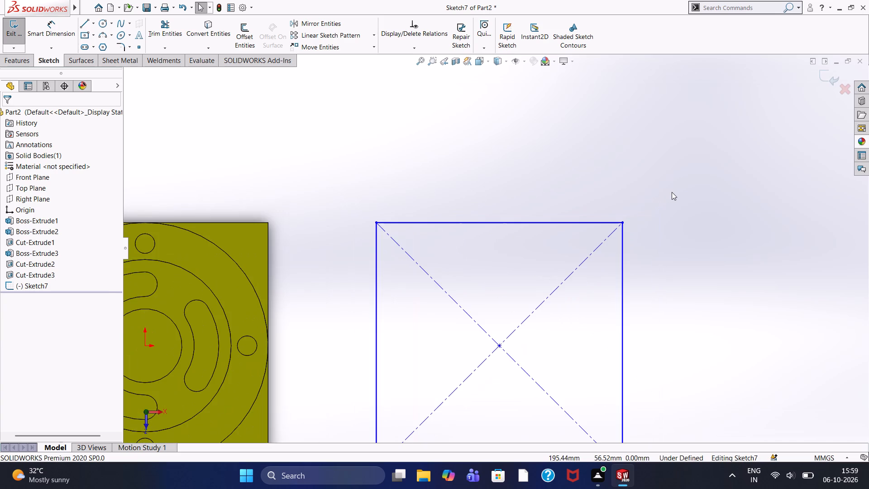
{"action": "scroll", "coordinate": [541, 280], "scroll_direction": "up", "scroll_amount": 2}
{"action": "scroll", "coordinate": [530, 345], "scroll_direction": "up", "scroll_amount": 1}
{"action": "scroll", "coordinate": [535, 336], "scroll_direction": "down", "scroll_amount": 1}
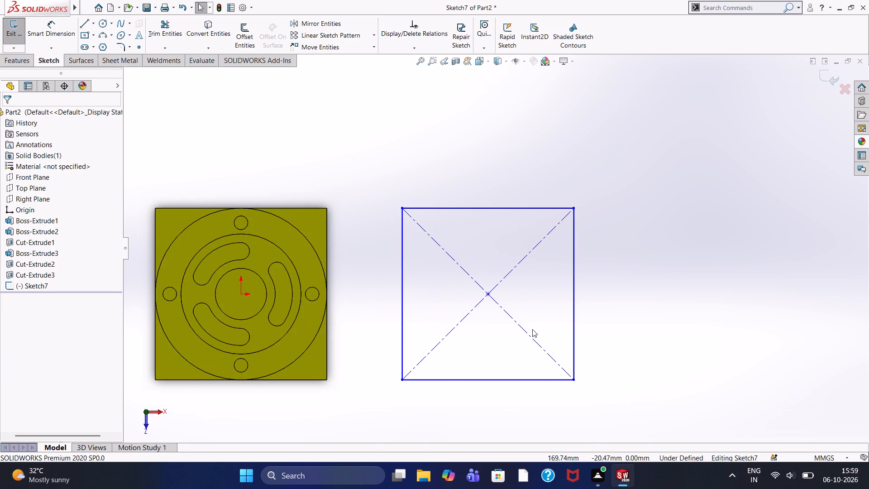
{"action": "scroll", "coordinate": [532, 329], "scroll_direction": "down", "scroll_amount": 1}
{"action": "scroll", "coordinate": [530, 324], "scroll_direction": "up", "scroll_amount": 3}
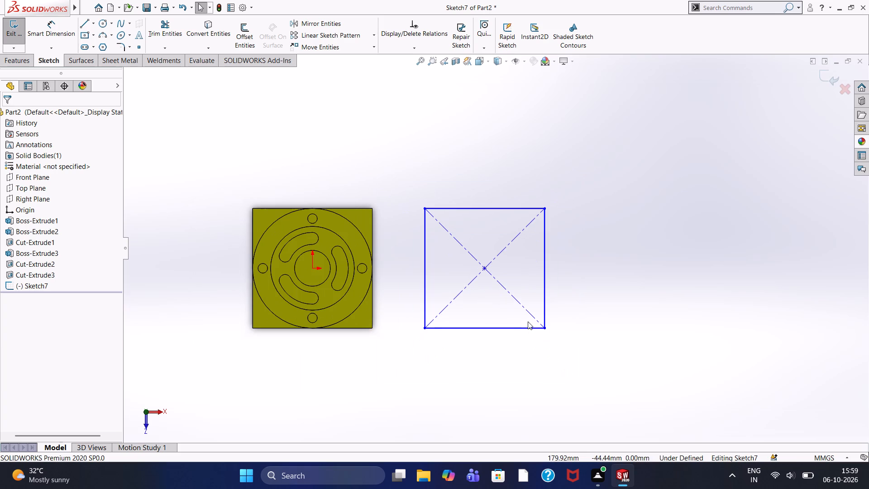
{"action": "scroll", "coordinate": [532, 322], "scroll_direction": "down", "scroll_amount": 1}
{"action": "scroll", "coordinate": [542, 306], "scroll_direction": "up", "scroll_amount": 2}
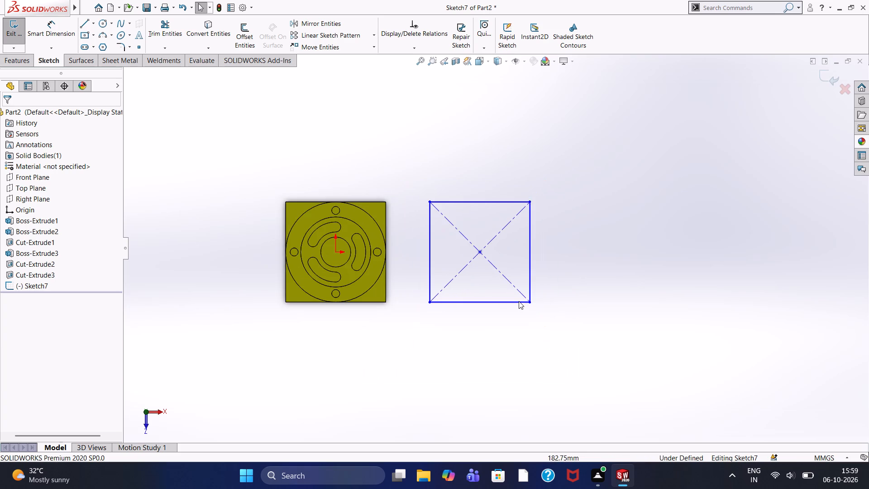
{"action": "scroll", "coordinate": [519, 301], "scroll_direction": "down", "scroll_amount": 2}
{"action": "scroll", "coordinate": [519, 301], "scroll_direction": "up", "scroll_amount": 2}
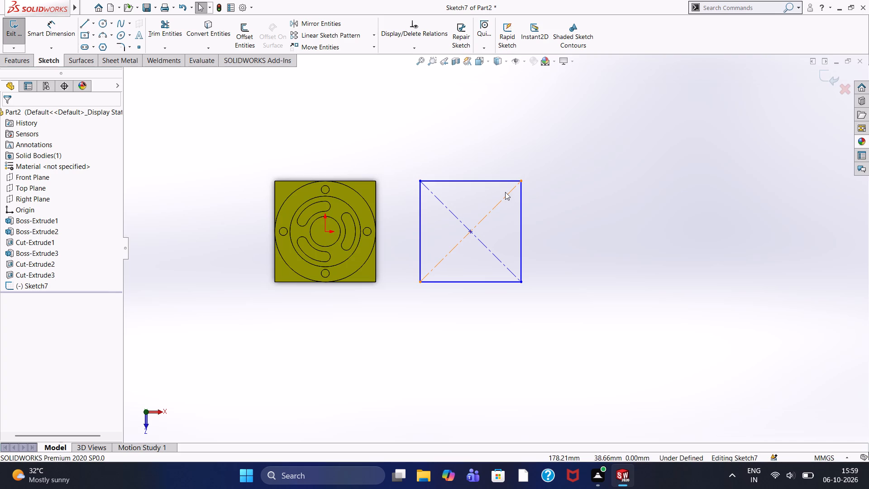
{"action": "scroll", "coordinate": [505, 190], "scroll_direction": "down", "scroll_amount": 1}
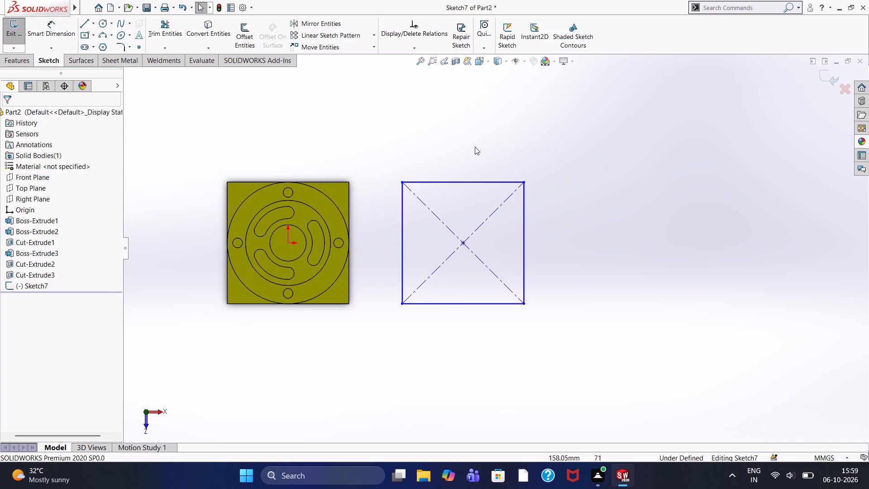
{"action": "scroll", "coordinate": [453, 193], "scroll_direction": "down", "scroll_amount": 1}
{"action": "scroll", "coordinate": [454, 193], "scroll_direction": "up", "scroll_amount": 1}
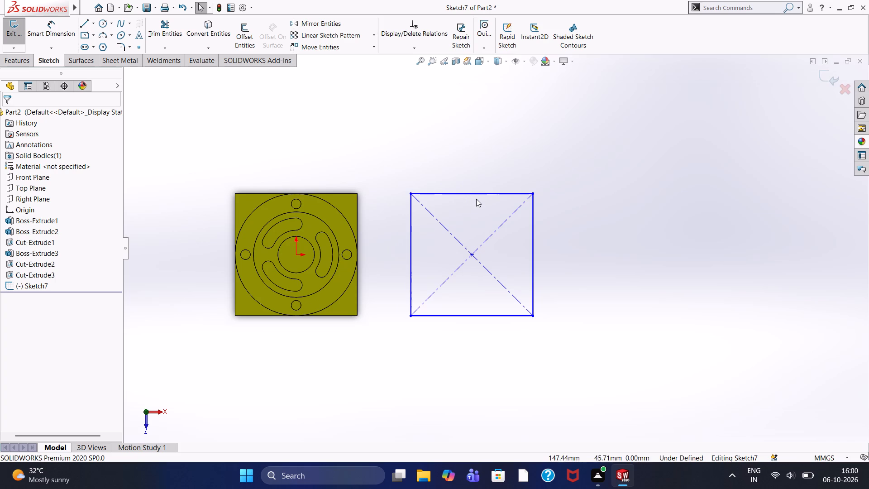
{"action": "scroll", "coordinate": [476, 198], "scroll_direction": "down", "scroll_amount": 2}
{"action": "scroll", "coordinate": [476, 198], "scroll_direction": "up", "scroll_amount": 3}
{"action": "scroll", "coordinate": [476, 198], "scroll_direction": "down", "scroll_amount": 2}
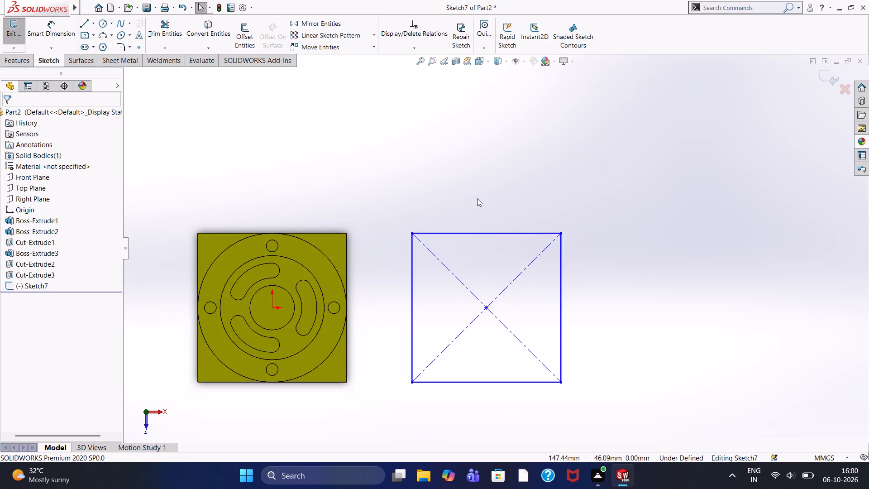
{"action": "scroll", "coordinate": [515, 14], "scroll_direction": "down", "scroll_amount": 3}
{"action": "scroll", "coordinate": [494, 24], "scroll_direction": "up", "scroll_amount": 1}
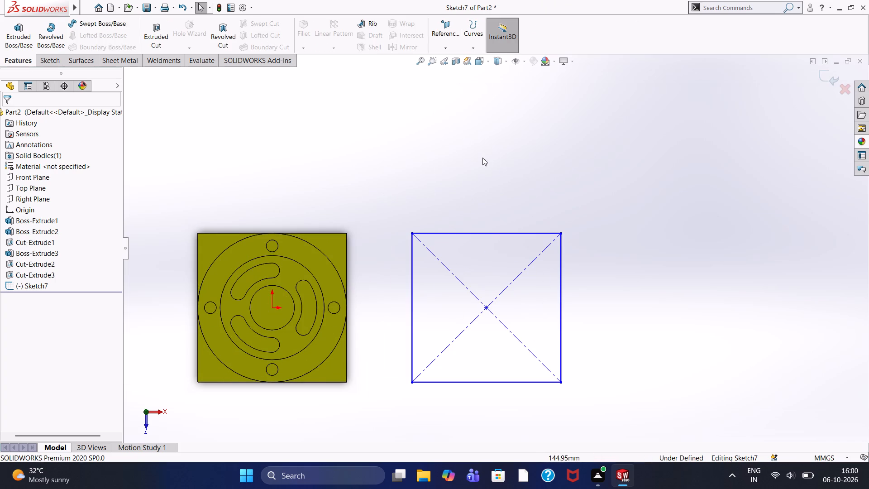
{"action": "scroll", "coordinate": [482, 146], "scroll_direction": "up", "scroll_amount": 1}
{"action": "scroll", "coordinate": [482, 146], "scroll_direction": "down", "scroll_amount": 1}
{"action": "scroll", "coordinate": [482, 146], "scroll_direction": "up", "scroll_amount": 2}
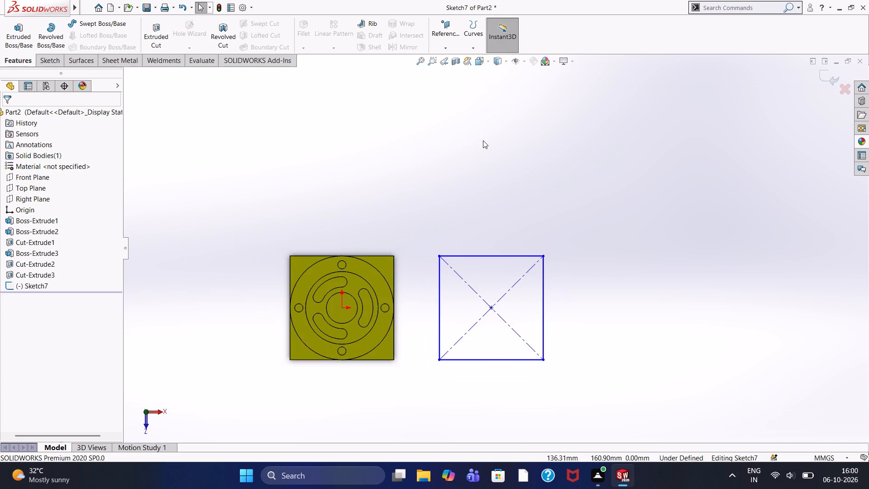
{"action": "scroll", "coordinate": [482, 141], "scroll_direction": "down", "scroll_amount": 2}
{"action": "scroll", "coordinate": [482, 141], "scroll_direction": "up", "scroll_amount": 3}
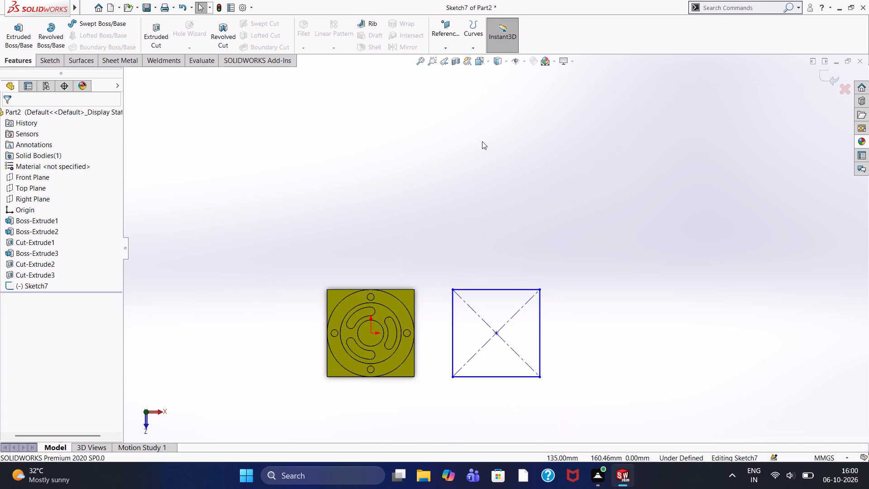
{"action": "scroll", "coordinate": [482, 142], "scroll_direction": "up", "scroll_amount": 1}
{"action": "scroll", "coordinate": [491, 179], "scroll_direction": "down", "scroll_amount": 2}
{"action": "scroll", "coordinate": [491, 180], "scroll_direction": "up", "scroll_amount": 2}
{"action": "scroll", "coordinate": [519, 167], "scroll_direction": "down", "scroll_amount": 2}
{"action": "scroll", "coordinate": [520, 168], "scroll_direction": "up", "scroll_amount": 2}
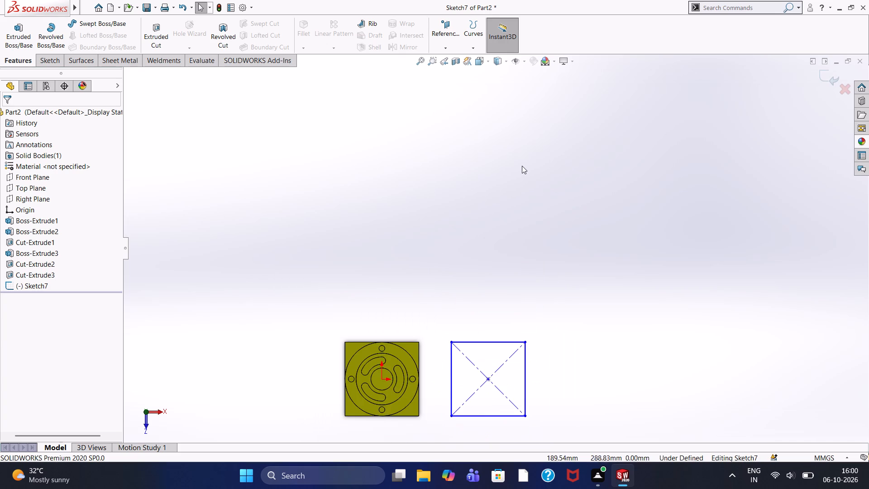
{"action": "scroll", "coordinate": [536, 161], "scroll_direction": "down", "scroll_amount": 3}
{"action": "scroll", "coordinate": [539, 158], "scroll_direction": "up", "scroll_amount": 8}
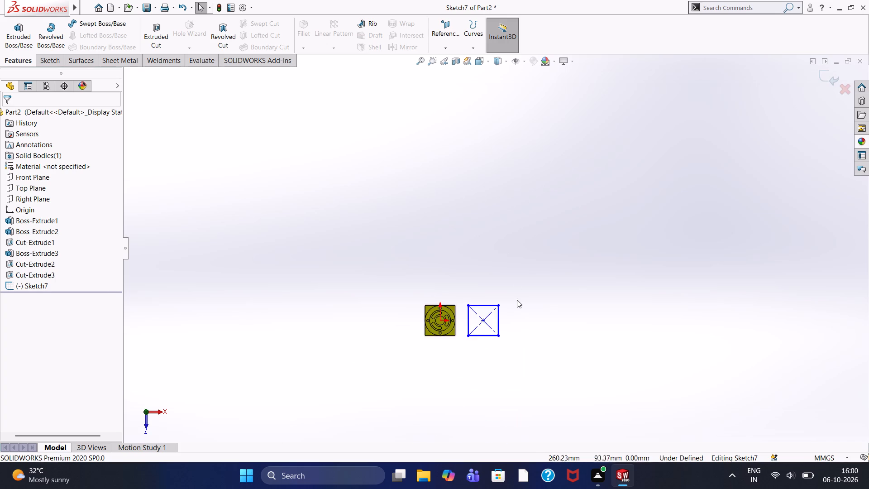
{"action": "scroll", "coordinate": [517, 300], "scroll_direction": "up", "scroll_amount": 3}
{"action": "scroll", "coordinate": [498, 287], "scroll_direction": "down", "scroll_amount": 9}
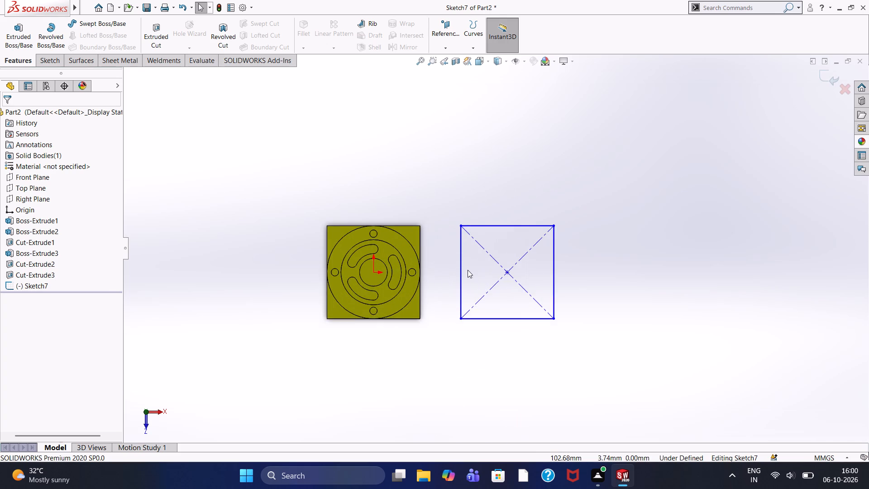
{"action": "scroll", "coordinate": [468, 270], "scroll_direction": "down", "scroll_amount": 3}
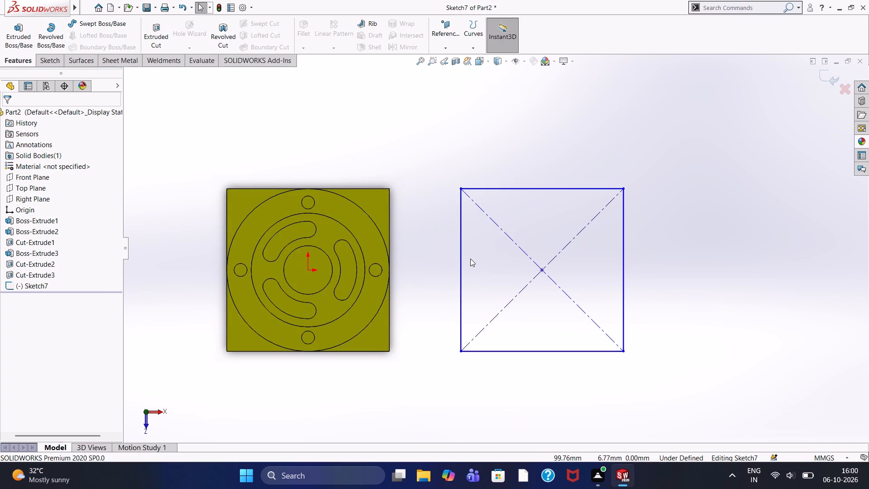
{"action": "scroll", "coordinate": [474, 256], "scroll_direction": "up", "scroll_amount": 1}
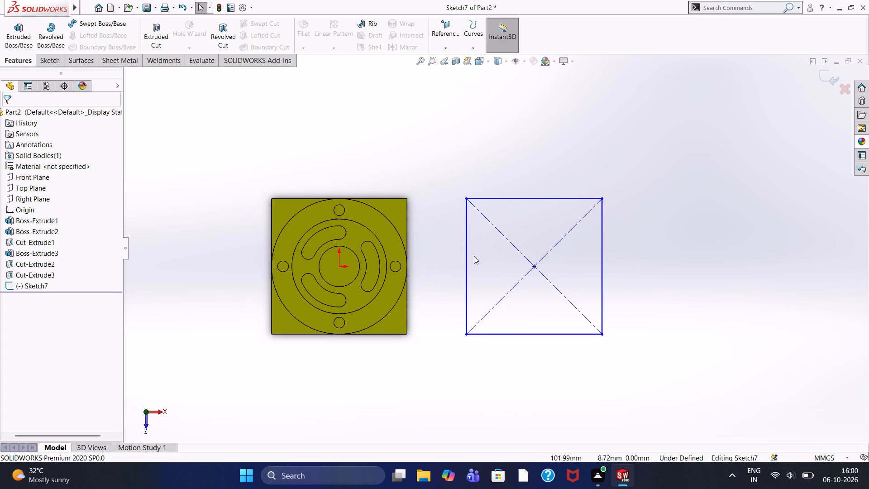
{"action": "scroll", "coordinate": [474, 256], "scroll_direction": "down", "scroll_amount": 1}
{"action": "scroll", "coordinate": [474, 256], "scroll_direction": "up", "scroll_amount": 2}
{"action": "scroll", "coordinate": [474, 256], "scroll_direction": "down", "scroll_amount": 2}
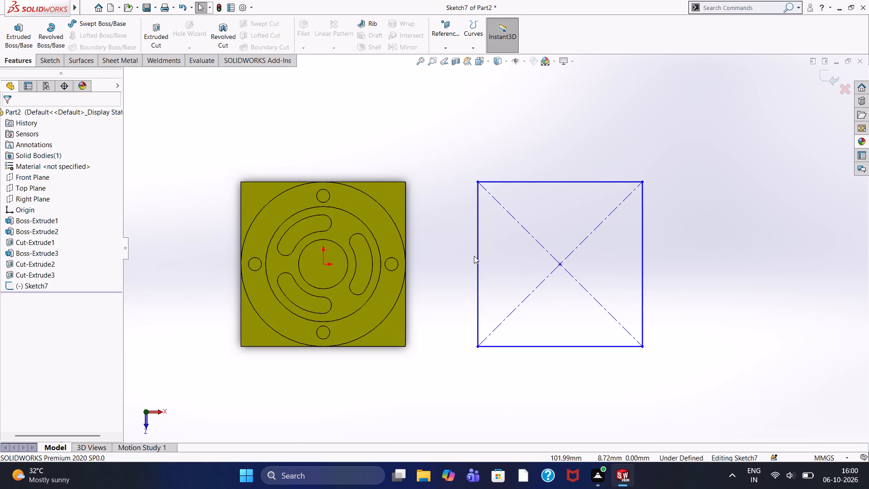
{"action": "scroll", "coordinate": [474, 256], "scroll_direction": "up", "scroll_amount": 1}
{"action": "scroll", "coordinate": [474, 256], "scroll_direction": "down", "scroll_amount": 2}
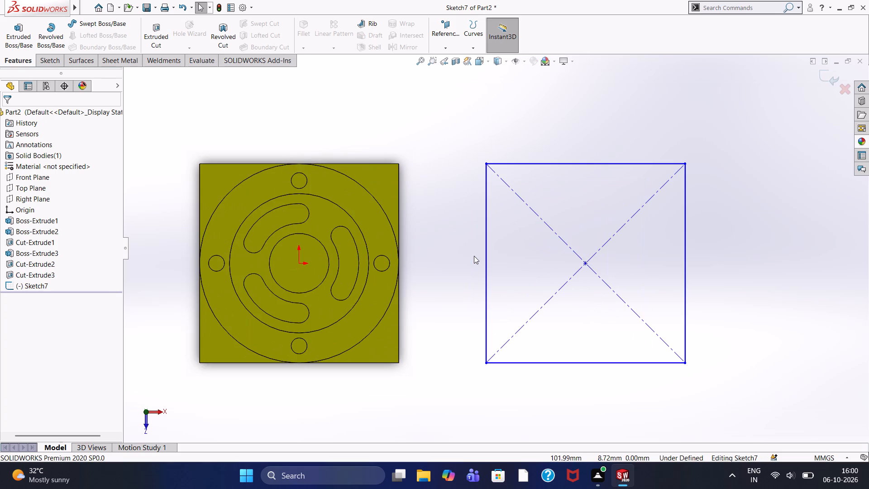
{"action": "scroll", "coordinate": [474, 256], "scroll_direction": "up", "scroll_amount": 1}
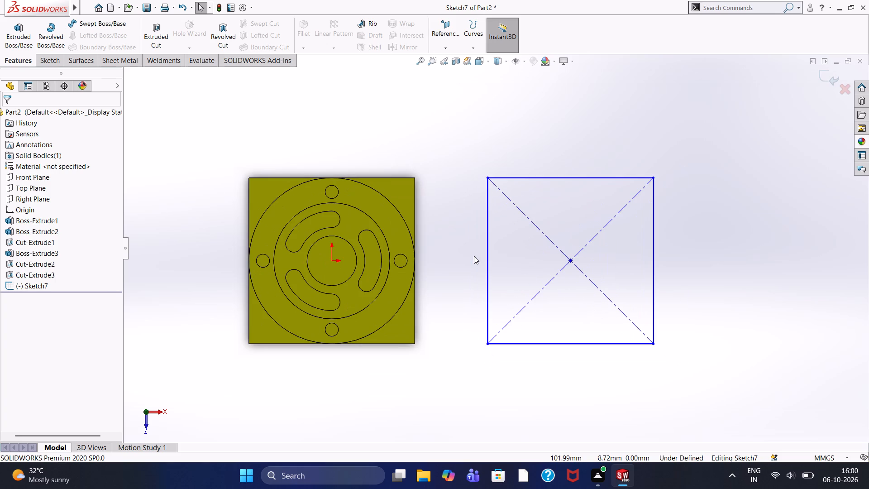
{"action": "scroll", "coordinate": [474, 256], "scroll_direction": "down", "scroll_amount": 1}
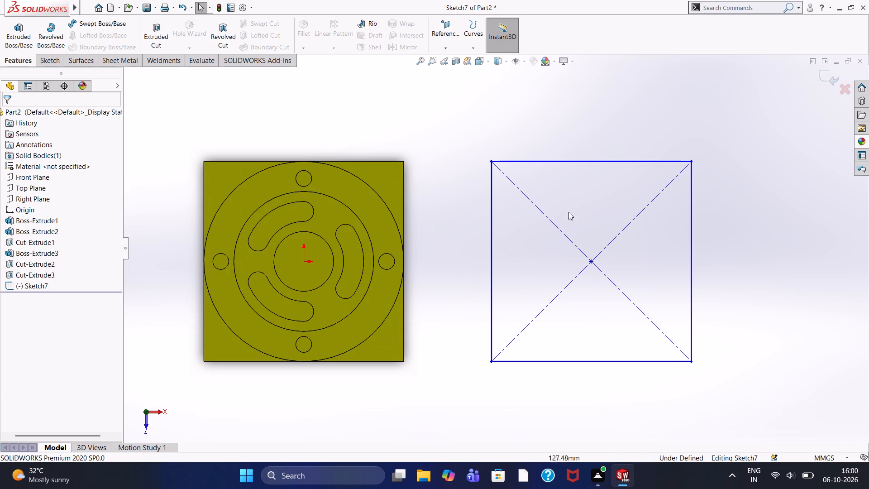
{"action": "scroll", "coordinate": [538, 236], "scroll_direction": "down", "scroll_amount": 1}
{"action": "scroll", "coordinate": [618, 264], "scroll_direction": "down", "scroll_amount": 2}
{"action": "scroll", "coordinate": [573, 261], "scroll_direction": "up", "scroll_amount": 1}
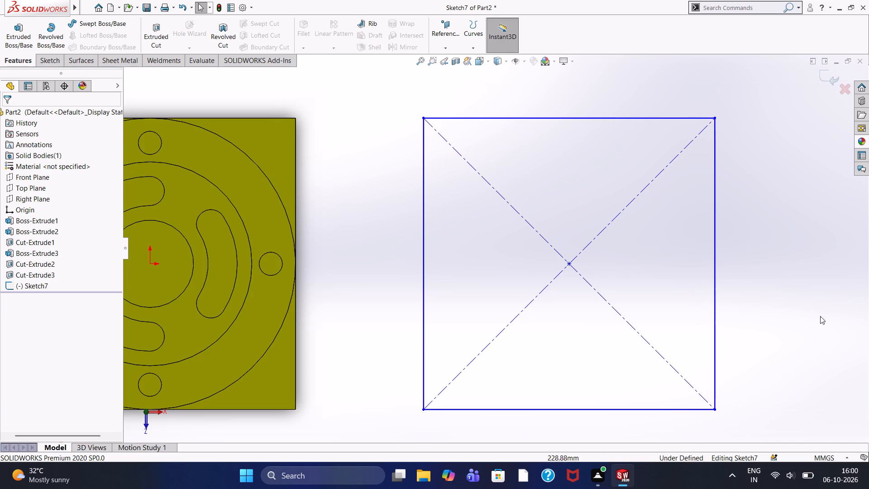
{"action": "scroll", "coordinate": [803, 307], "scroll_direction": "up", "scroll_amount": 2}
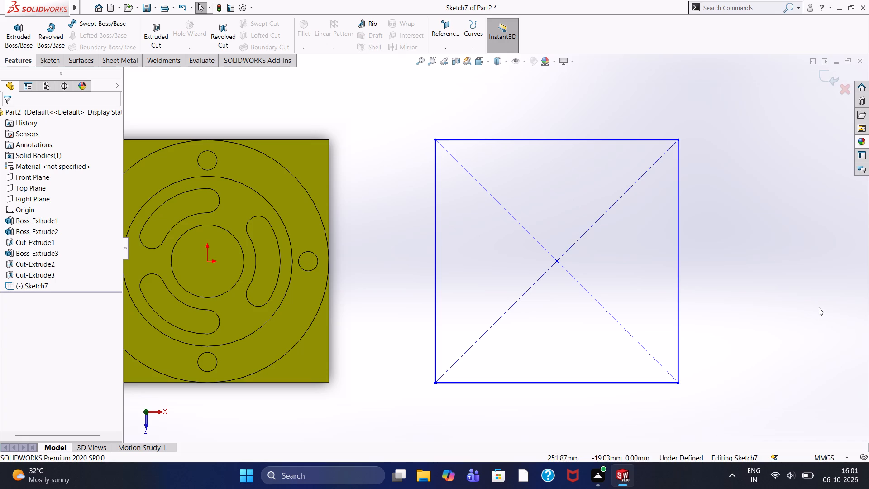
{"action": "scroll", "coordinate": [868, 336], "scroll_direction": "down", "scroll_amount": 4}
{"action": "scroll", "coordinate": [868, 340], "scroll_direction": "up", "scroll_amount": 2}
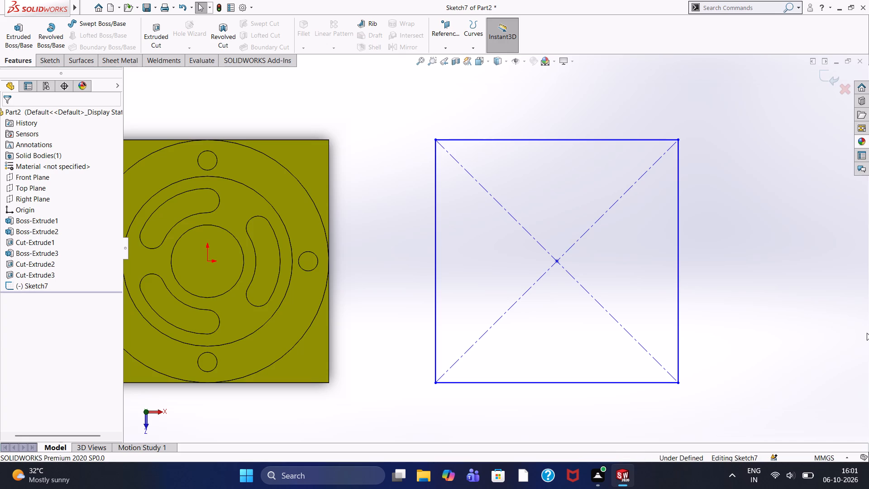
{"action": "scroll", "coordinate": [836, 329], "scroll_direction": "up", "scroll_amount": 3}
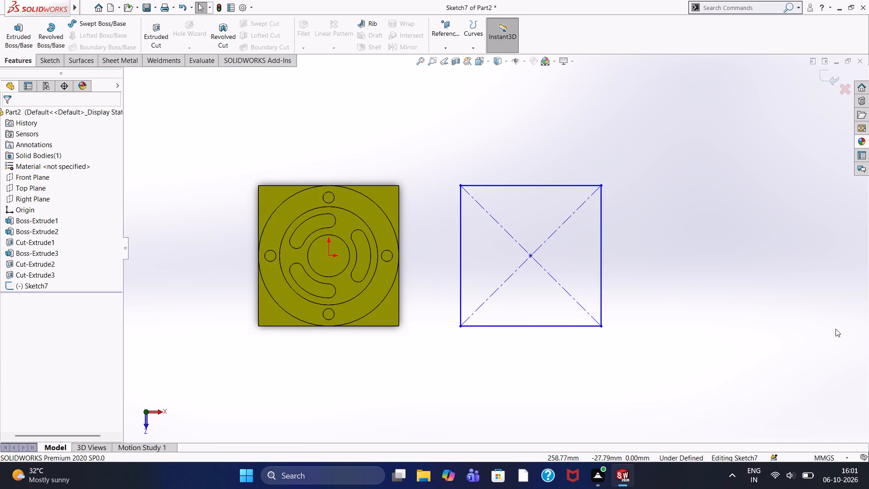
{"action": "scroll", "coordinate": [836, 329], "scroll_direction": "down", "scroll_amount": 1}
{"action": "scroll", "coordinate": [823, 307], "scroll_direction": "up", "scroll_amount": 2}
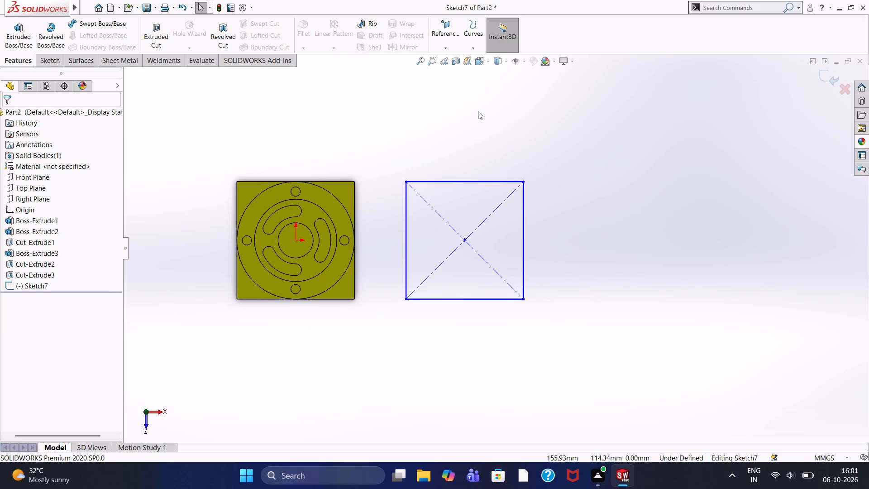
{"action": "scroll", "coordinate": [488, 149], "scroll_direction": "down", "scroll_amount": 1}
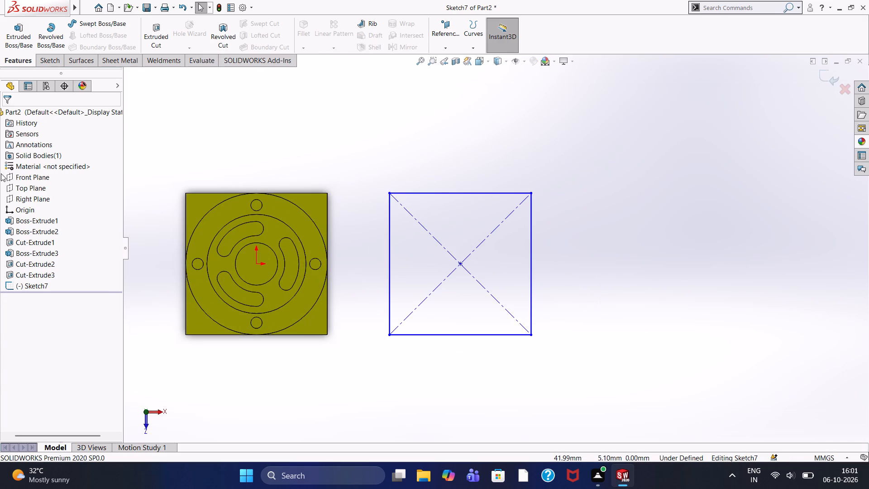
Add a length dimension to the top edge of the second block's square sketch.
{"action": "left_click", "coordinate": [54, 57]}
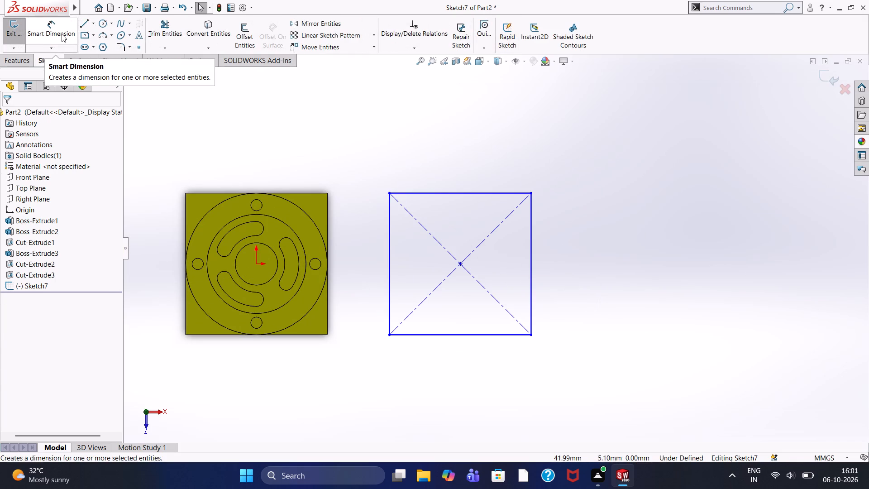
{"action": "left_click", "coordinate": [62, 34]}
{"action": "left_click", "coordinate": [447, 195]}
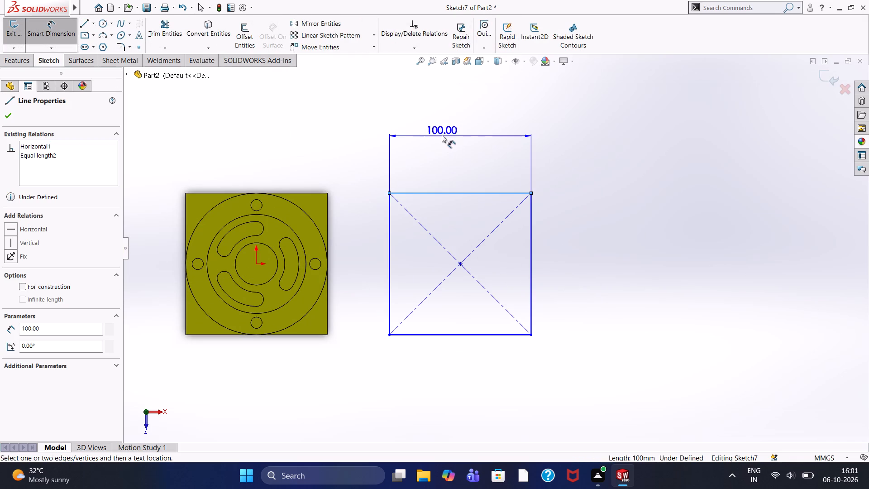
{"action": "left_click", "coordinate": [463, 139]}
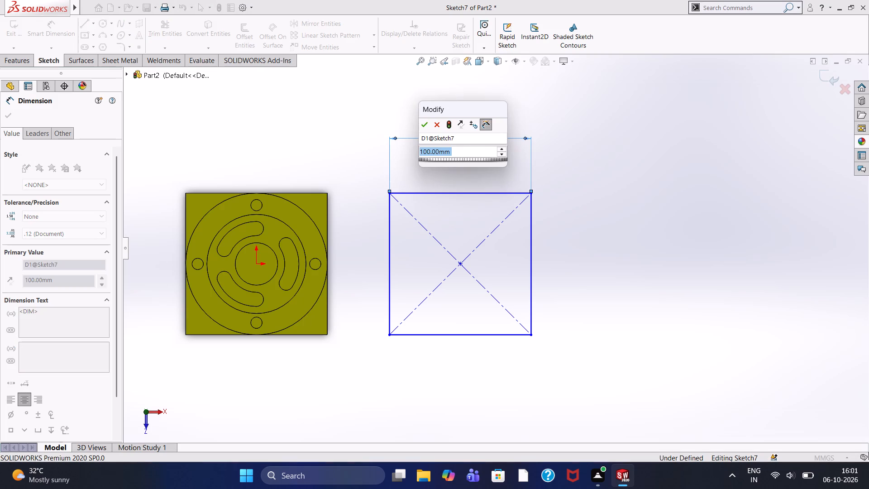
{"action": "left_click", "coordinate": [425, 125]}
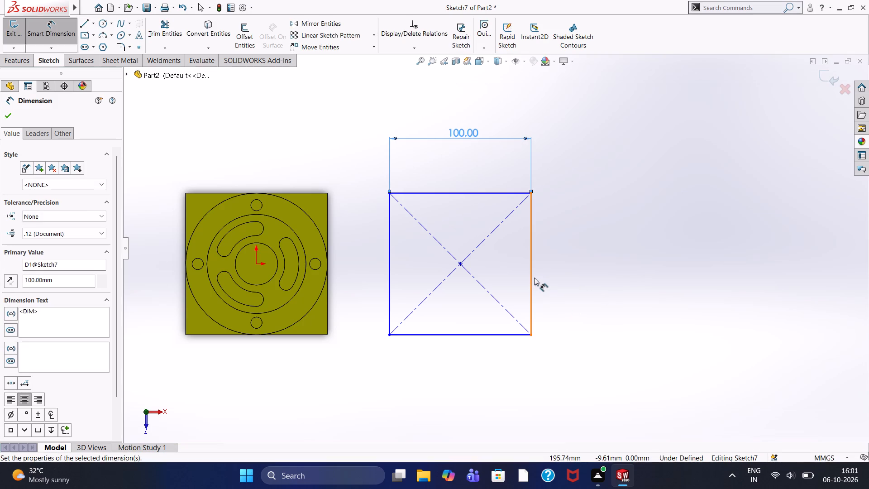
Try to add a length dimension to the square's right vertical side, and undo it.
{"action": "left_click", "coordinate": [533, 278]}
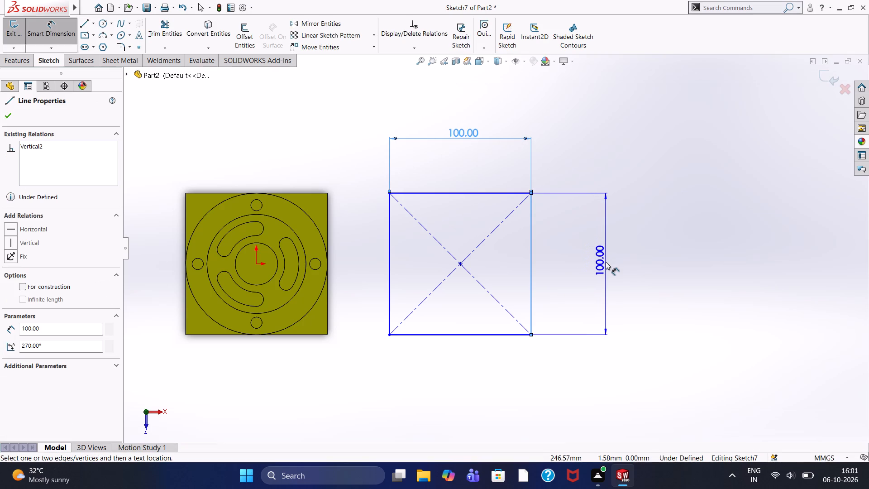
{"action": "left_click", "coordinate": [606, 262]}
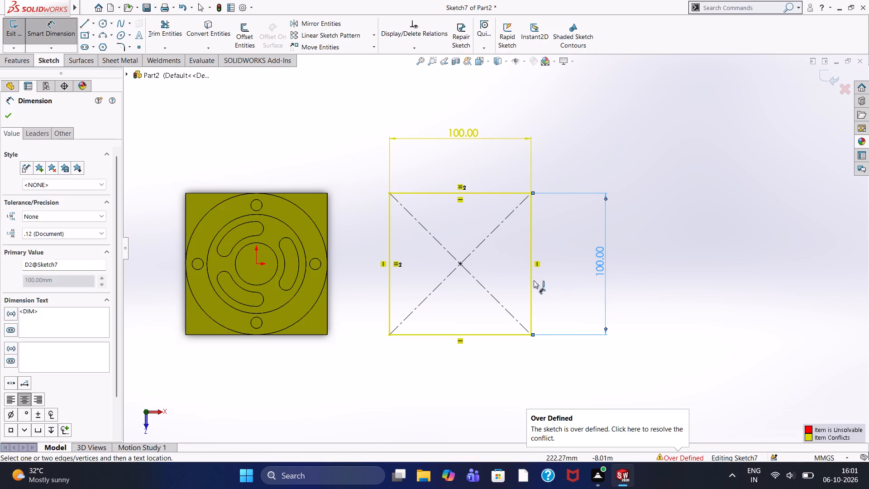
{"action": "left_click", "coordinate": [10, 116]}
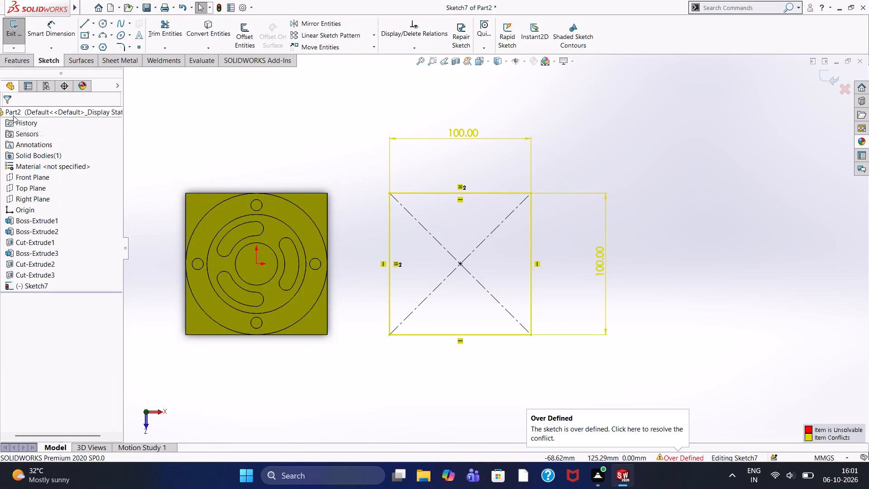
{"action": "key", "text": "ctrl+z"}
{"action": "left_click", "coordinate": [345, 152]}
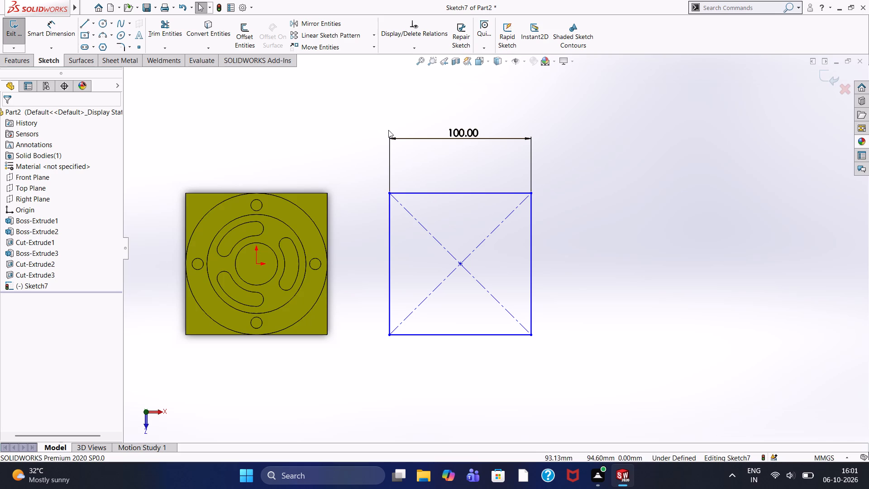
Dimension the horizontal distance from the origin to the square's lower-left corner.
{"action": "left_click", "coordinate": [44, 29]}
{"action": "left_click", "coordinate": [256, 265]}
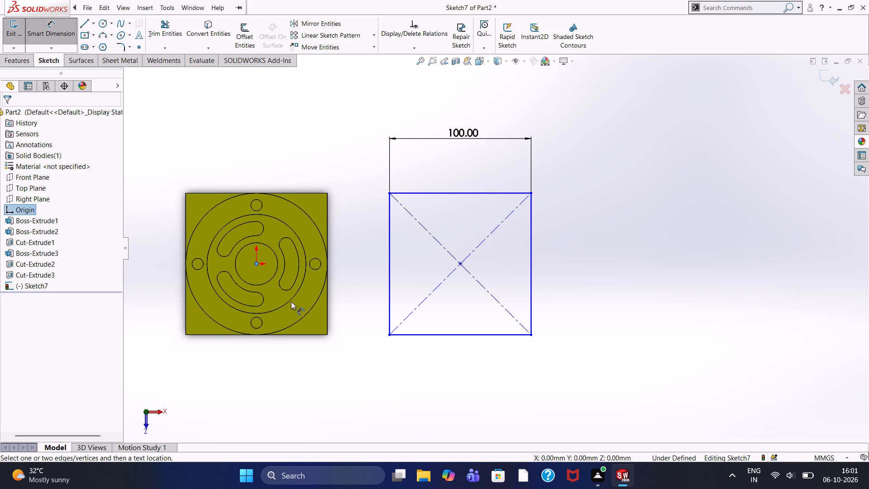
{"action": "left_click", "coordinate": [390, 333]}
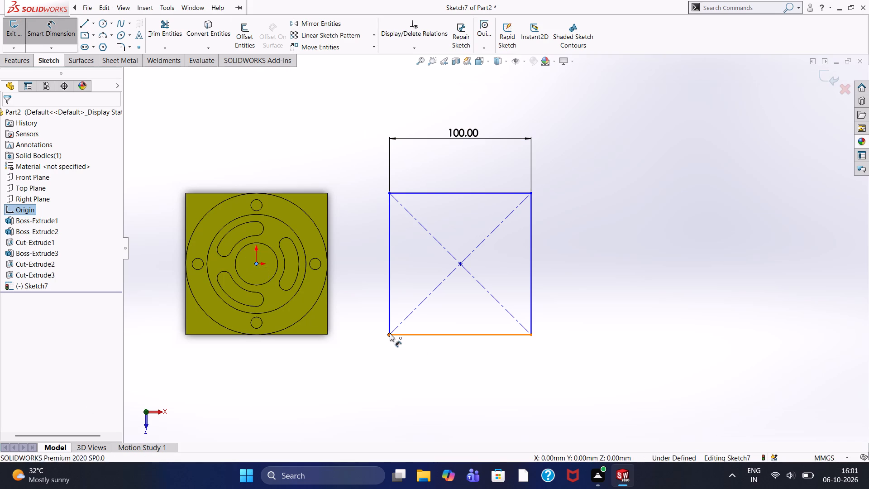
{"action": "left_click", "coordinate": [327, 393]}
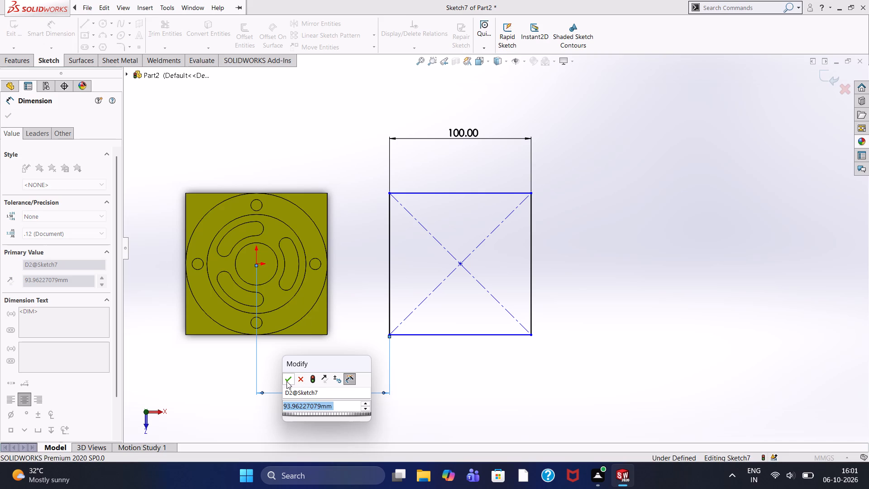
{"action": "left_click", "coordinate": [286, 381]}
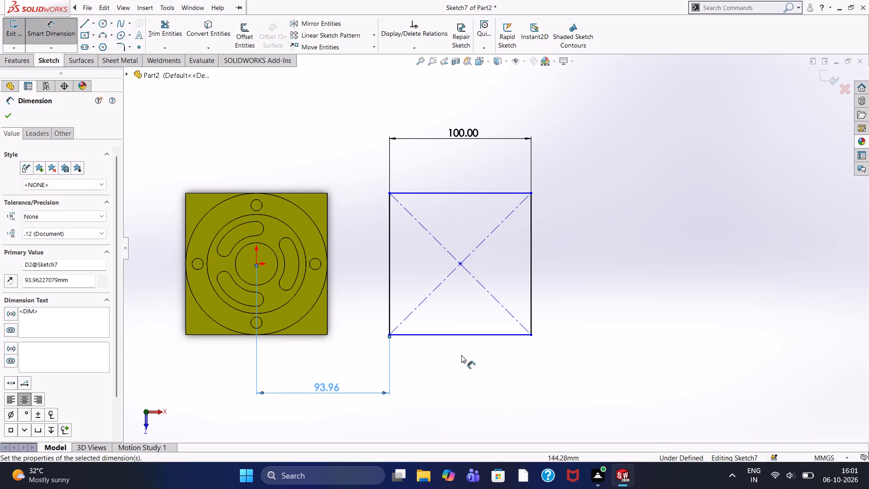
{"action": "left_click", "coordinate": [461, 355]}
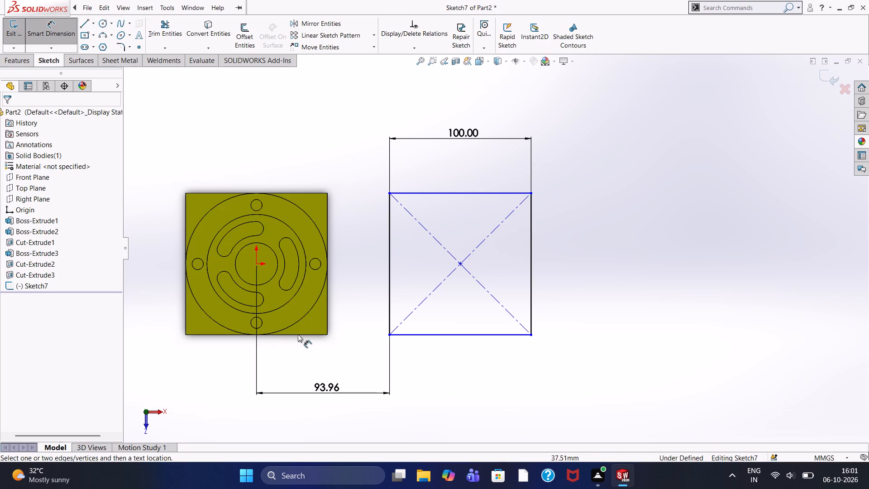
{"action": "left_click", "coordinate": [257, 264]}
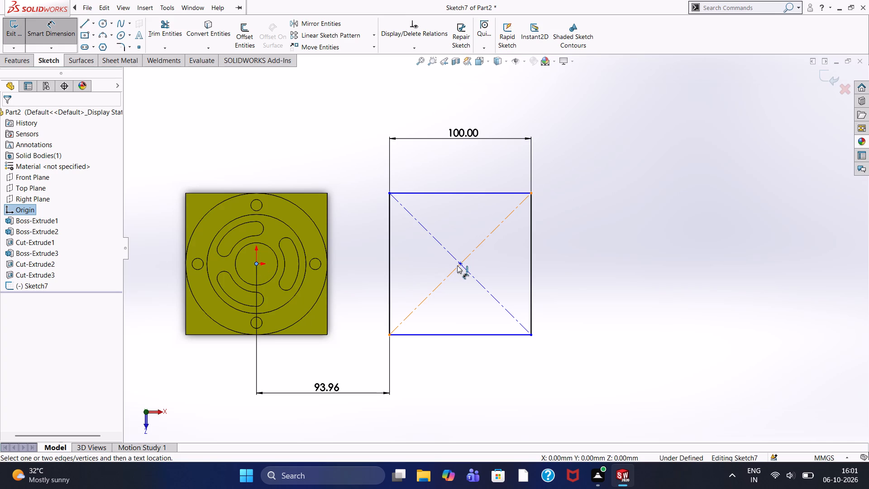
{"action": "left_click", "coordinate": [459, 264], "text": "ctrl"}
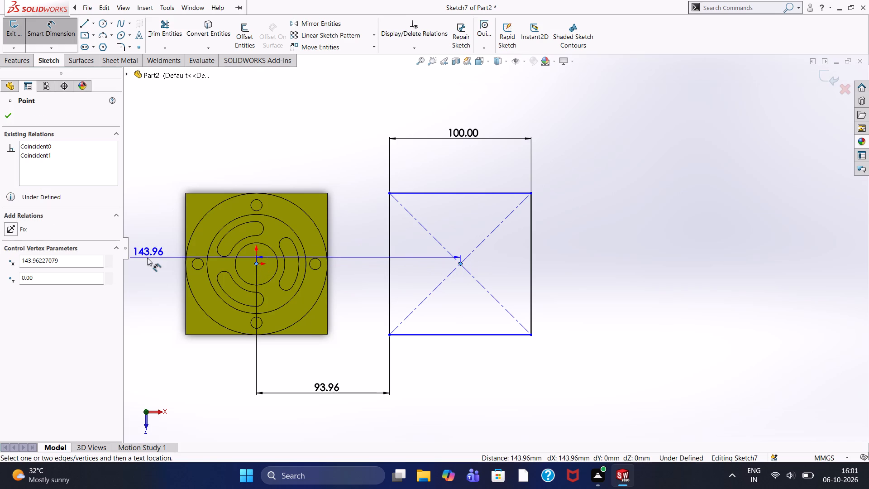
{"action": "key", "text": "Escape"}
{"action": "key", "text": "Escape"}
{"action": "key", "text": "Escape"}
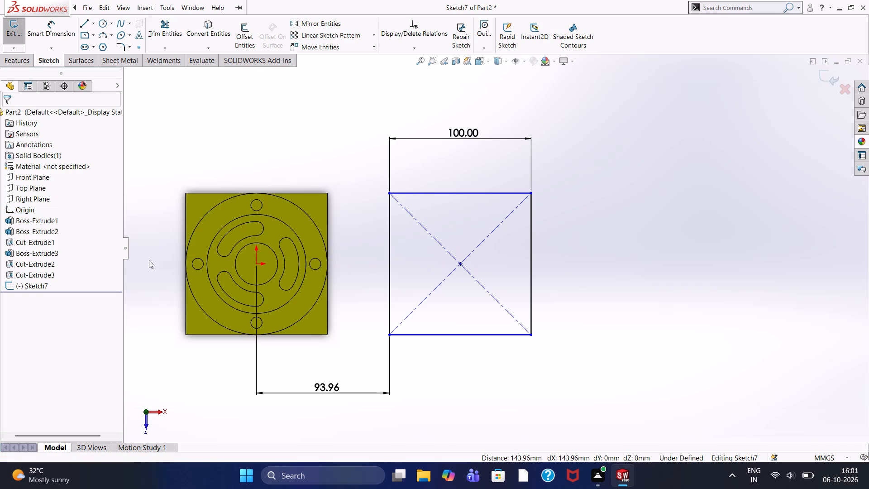
Add a Horizontal relation between the origin and the centre point of the second block's square.
{"action": "left_click", "coordinate": [257, 263], "text": "ctrl"}
{"action": "left_click", "coordinate": [459, 264], "text": "ctrl"}
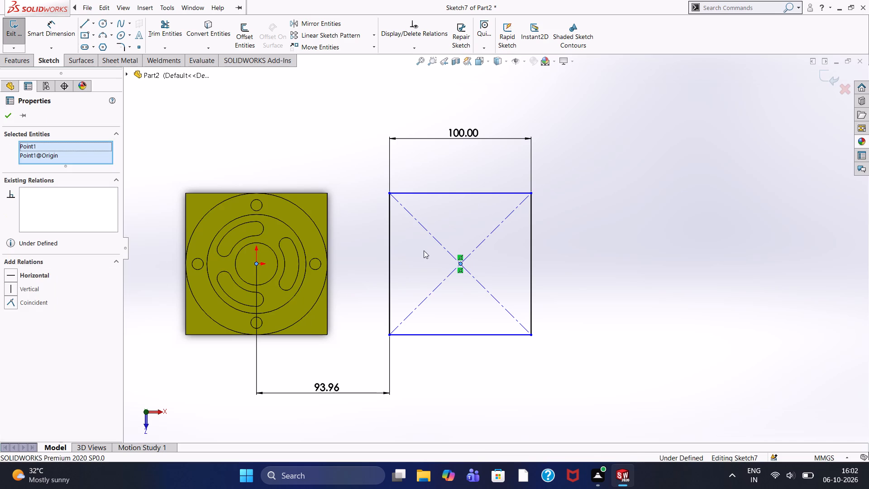
{"action": "left_click", "coordinate": [36, 275], "text": "ctrl"}
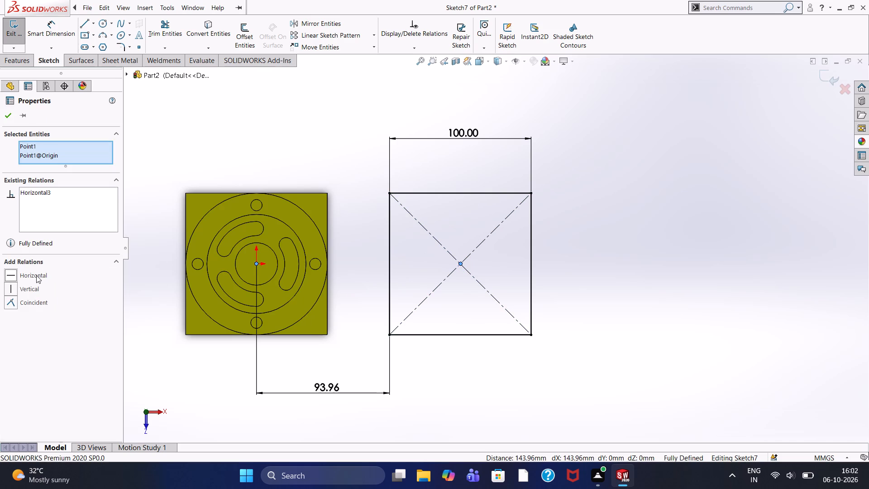
{"action": "left_click", "coordinate": [11, 119]}
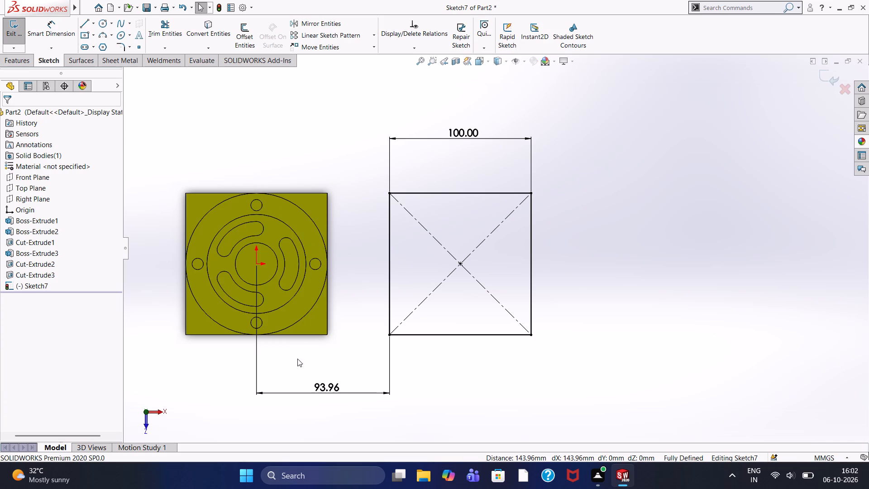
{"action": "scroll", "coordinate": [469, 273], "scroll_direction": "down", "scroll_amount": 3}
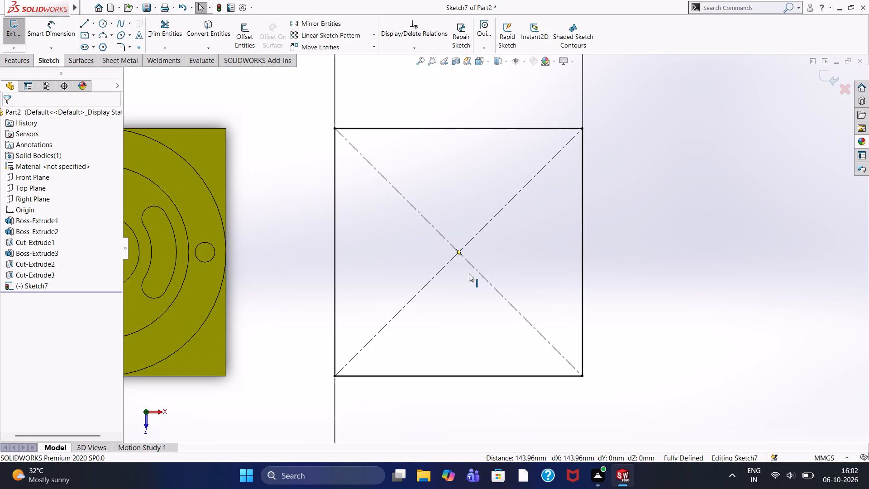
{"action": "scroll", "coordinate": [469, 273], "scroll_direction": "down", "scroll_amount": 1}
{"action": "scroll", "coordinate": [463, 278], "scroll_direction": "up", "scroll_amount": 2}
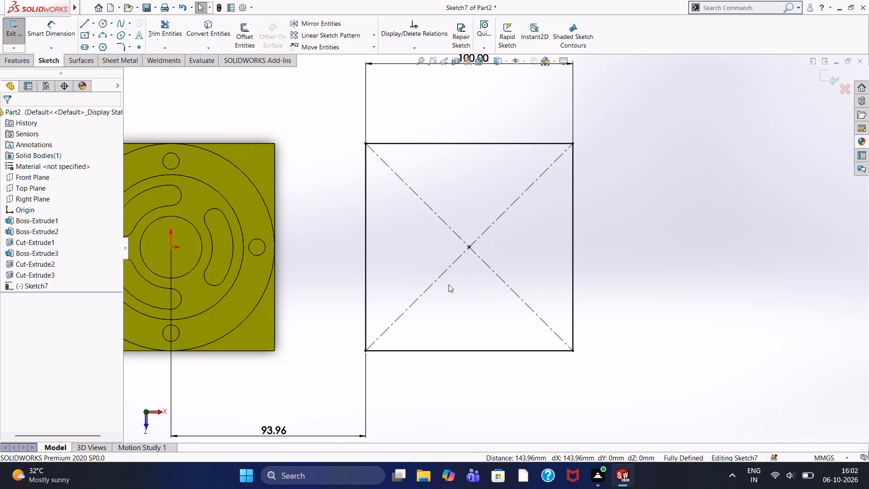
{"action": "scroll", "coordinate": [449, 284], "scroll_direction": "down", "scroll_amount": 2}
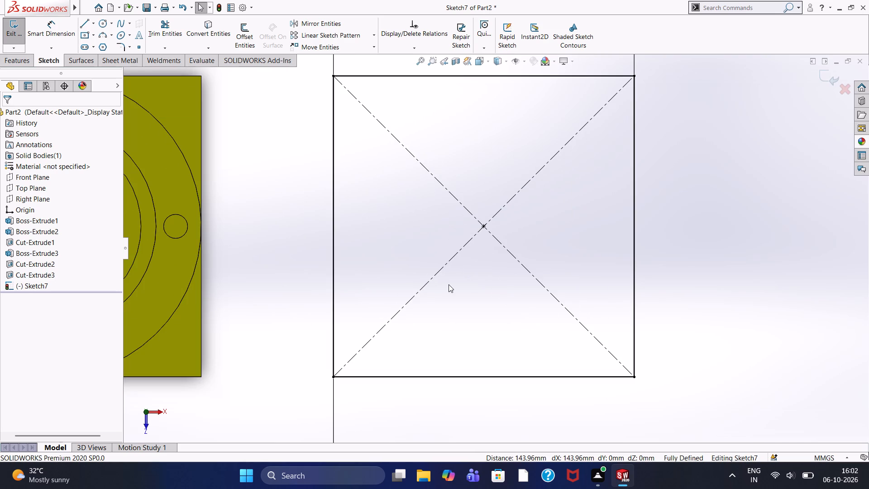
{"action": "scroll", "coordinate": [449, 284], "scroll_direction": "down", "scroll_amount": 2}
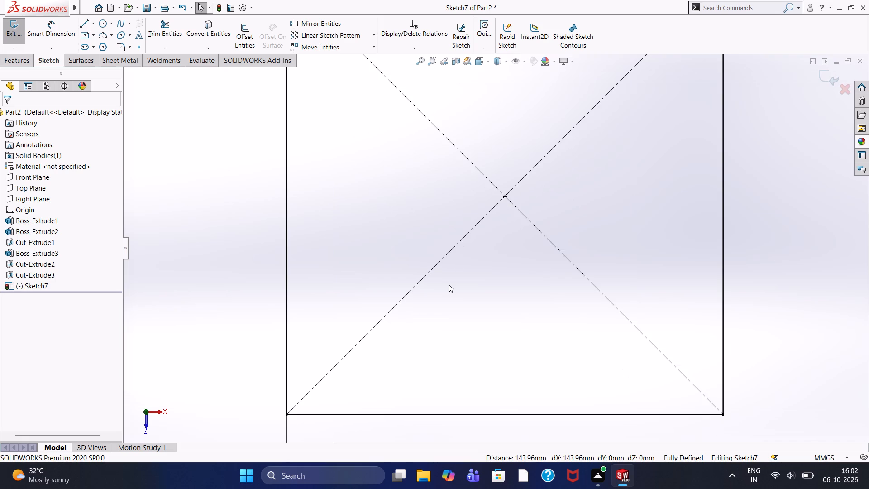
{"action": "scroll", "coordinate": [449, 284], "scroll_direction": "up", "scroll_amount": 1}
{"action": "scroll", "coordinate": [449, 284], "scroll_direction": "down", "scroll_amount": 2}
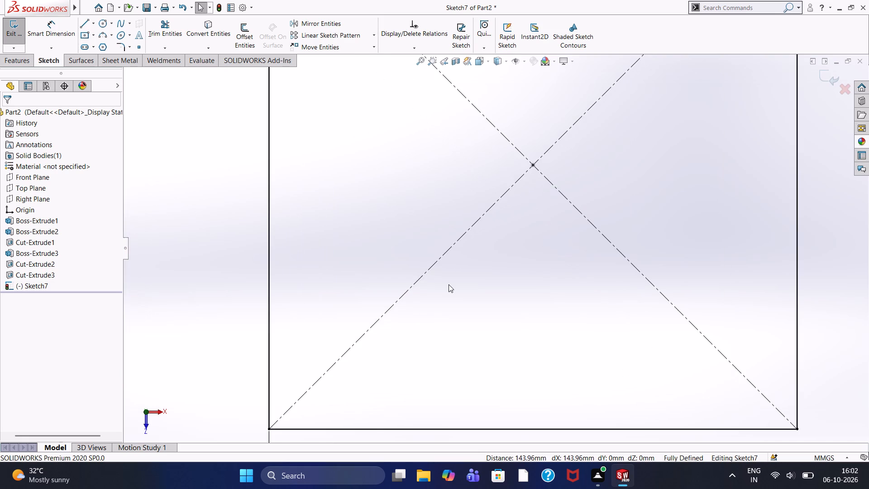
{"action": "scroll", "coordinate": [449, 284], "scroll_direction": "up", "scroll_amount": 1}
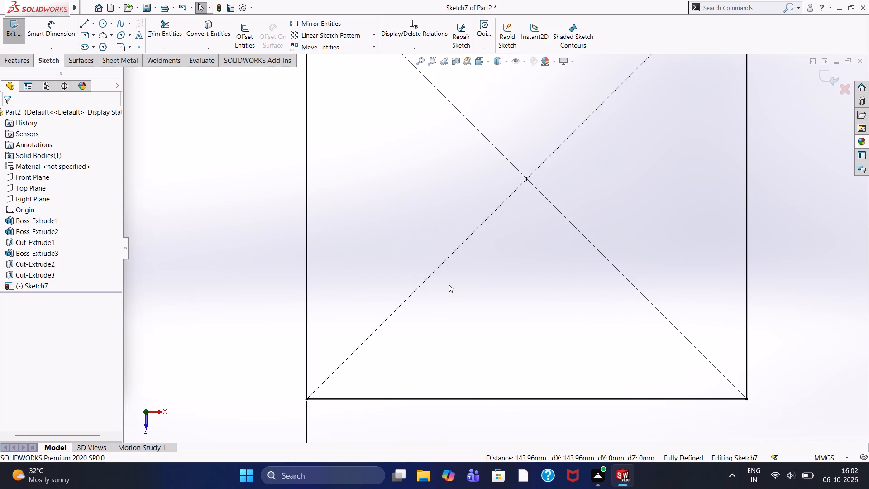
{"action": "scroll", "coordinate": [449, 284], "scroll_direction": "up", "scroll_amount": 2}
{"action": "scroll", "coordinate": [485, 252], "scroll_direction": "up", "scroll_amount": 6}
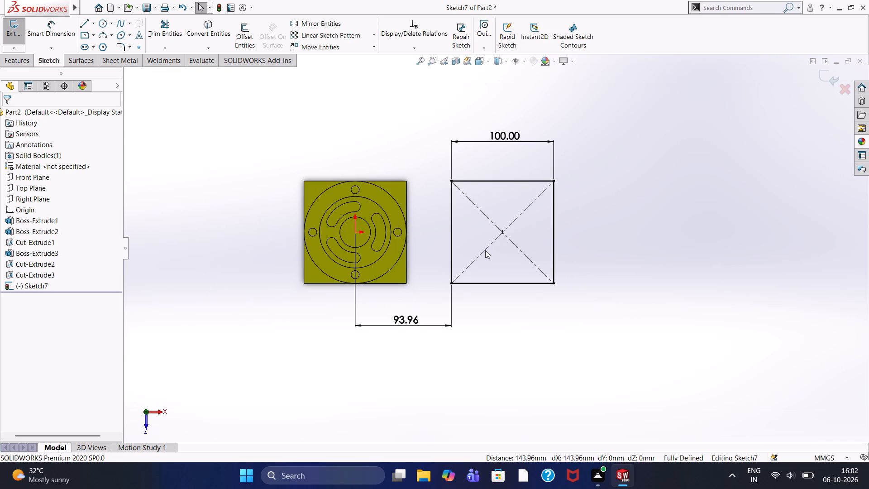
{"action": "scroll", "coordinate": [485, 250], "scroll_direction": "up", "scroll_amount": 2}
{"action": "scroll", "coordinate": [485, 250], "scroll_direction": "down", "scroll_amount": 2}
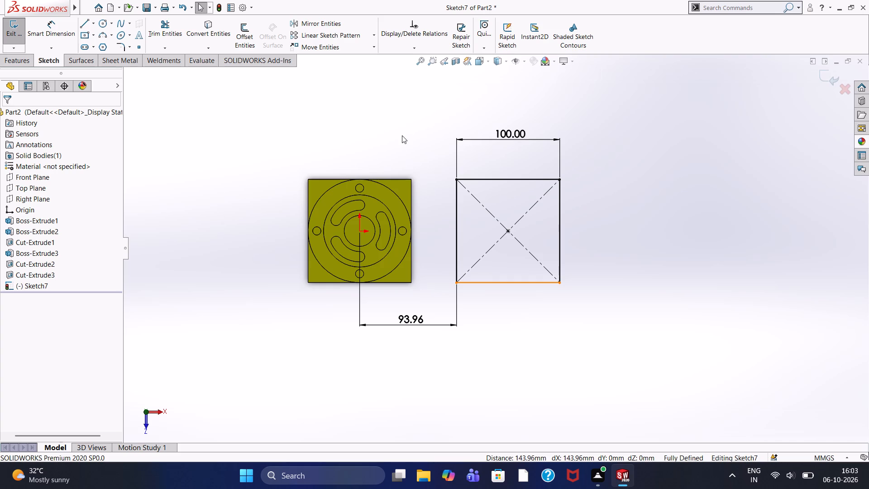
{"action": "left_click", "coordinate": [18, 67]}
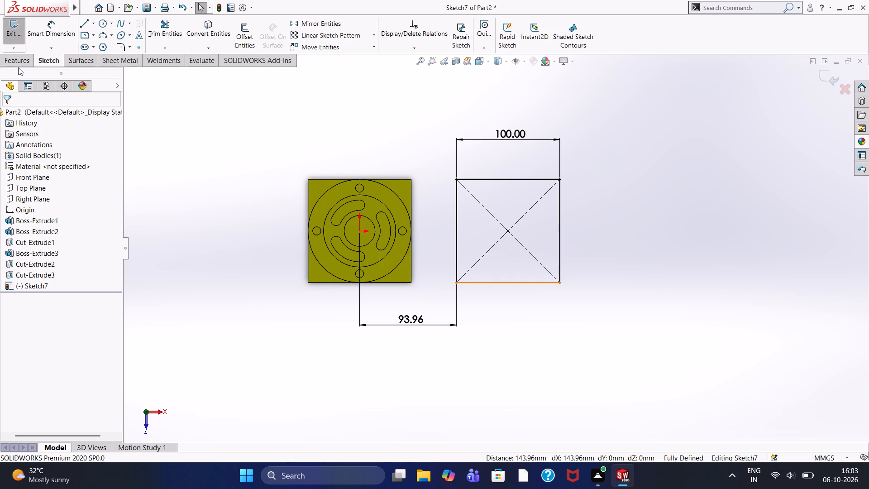
Extrude the second block's square base sketch to a blind depth of 20 mm.
{"action": "left_click", "coordinate": [19, 62]}
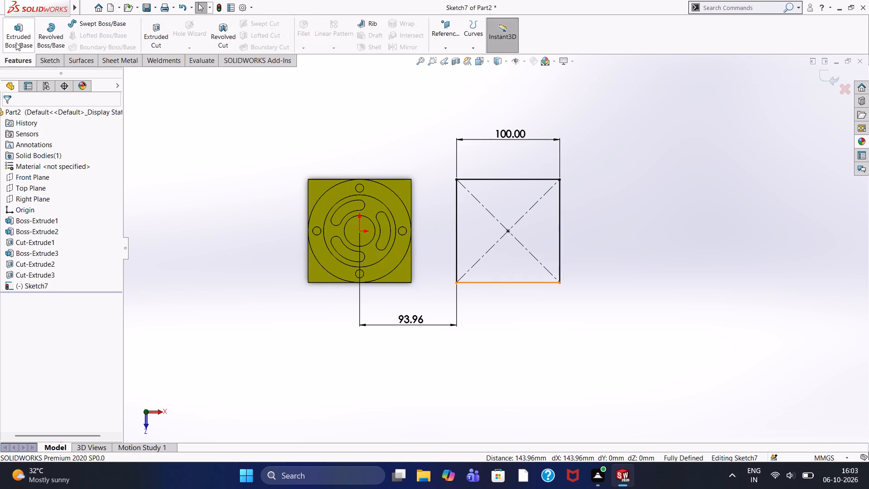
{"action": "left_click", "coordinate": [16, 41]}
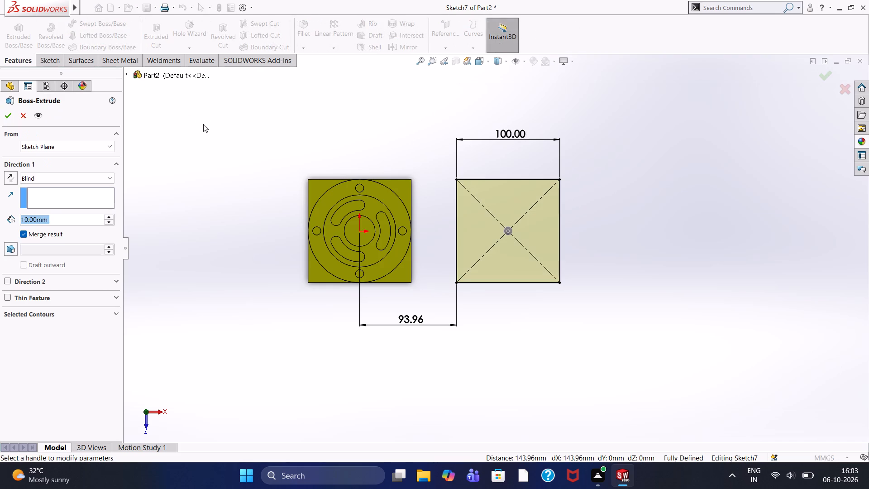
{"action": "left_click", "coordinate": [109, 216]}
{"action": "left_click", "coordinate": [9, 116]}
{"action": "left_click", "coordinate": [210, 208]}
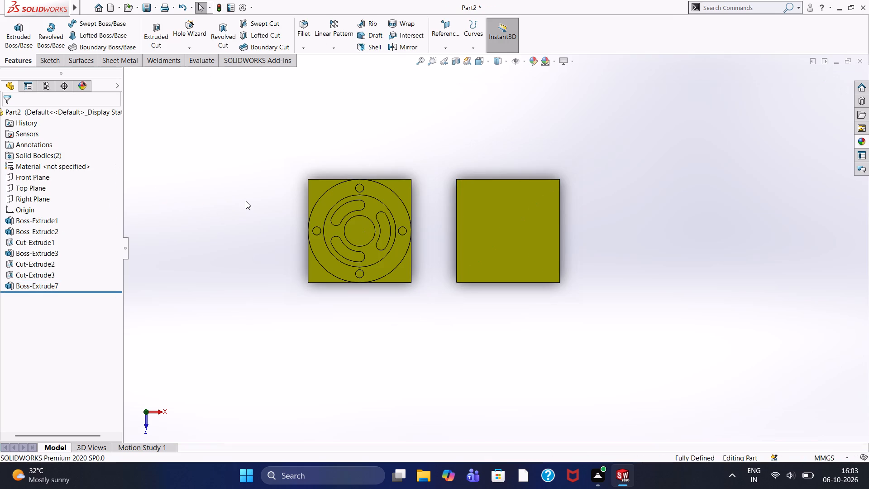
Sketch a 100 mm diameter circle centred on the top face of the second block.
{"action": "middle_click_drag", "start_coordinate": [246, 201], "coordinate": [277, 64]}
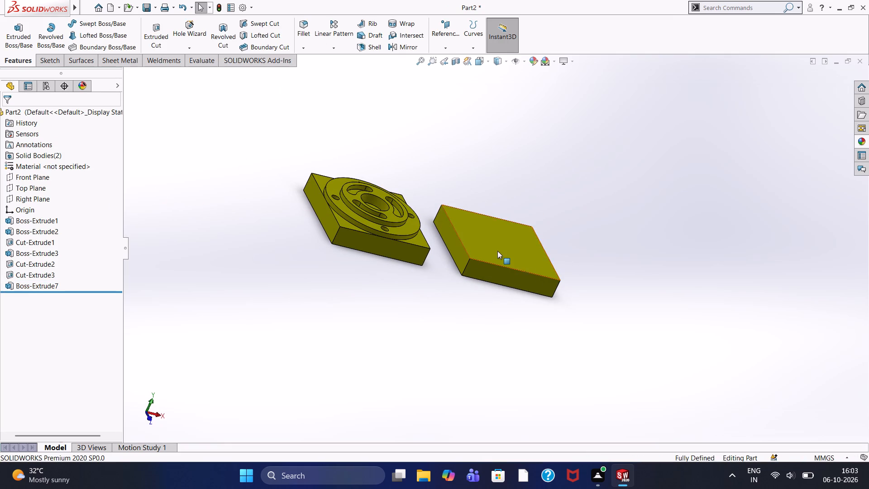
{"action": "left_click", "coordinate": [497, 251]}
{"action": "left_click", "coordinate": [542, 222]}
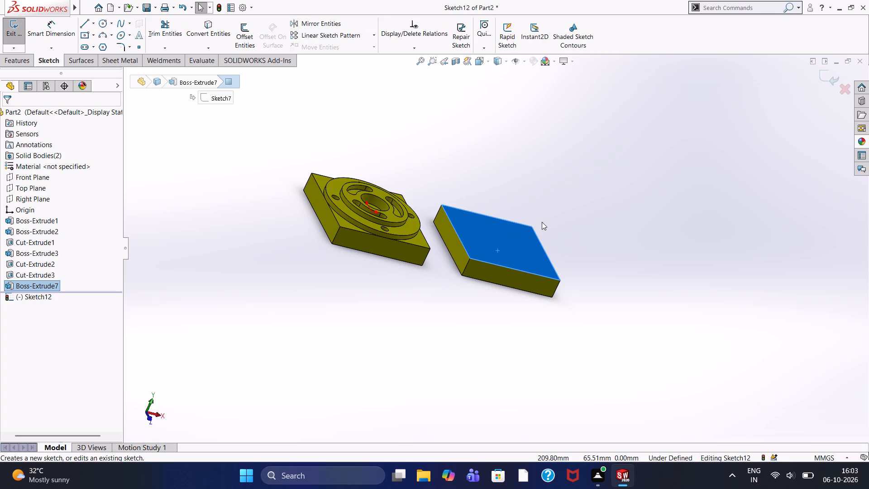
{"action": "key", "text": "ctrl+8"}
{"action": "left_click", "coordinate": [491, 122]}
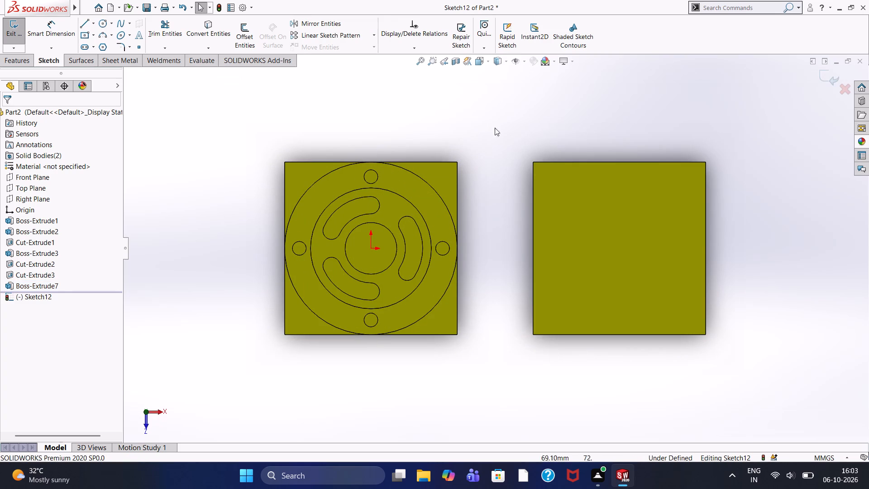
{"action": "left_click", "coordinate": [99, 21]}
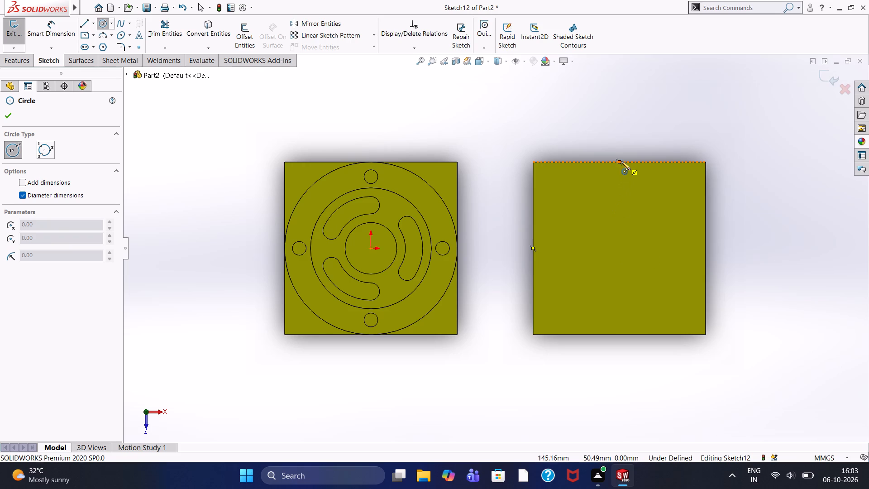
{"action": "left_click", "coordinate": [618, 247]}
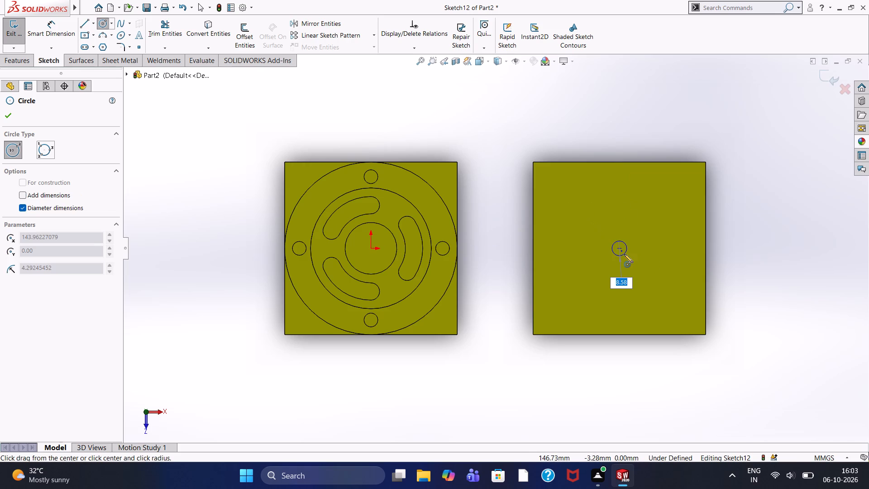
{"action": "type", "text": "100"}
{"action": "key", "text": "Return"}
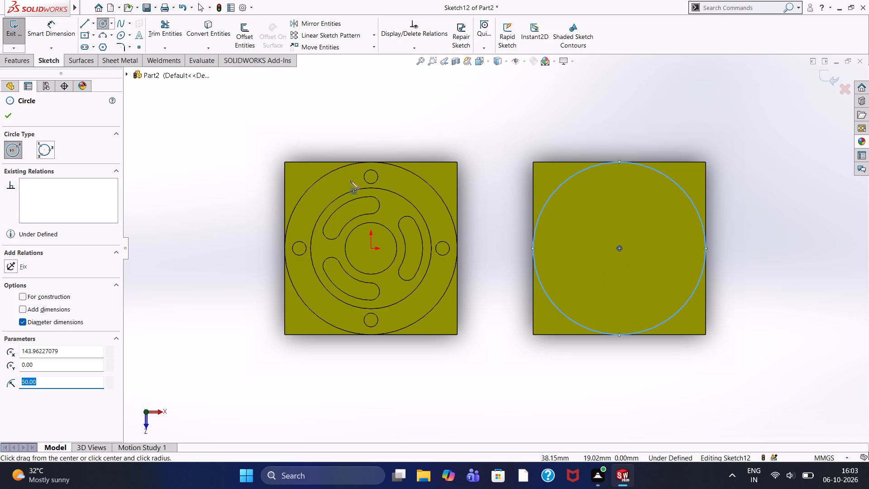
{"action": "left_click", "coordinate": [7, 113]}
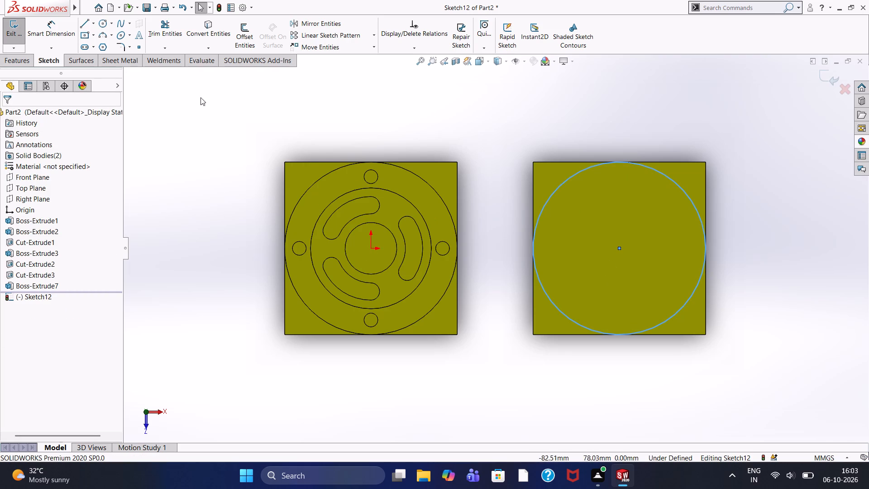
Extrude the 100 mm circle 5 mm as a round boss on the second block.
{"action": "left_click", "coordinate": [21, 62]}
{"action": "left_click", "coordinate": [17, 43]}
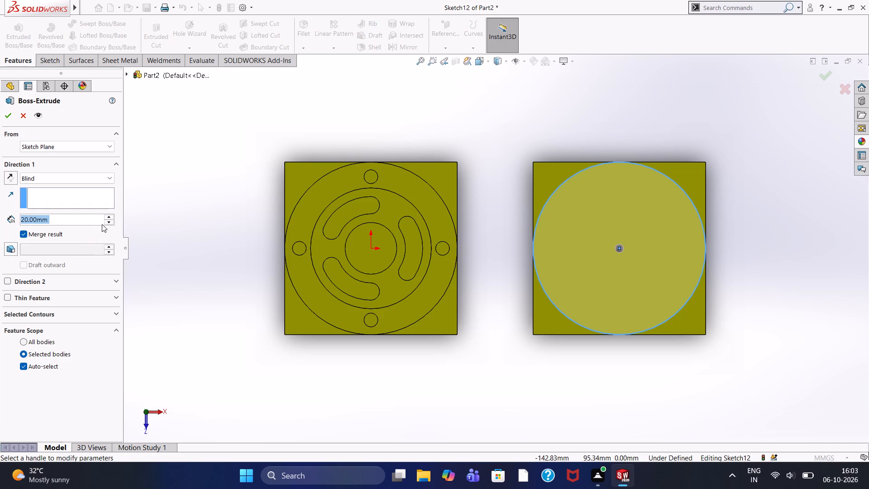
{"action": "key", "text": "5"}
{"action": "key", "text": "Return"}
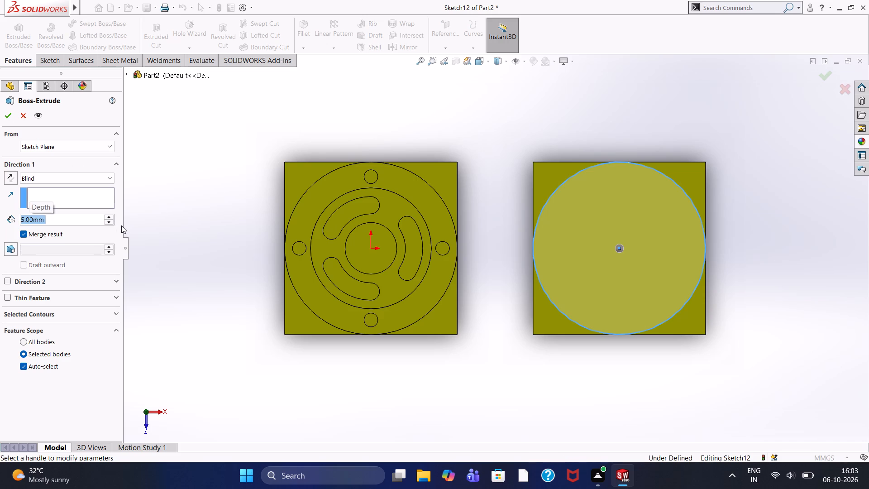
{"action": "left_click", "coordinate": [9, 115]}
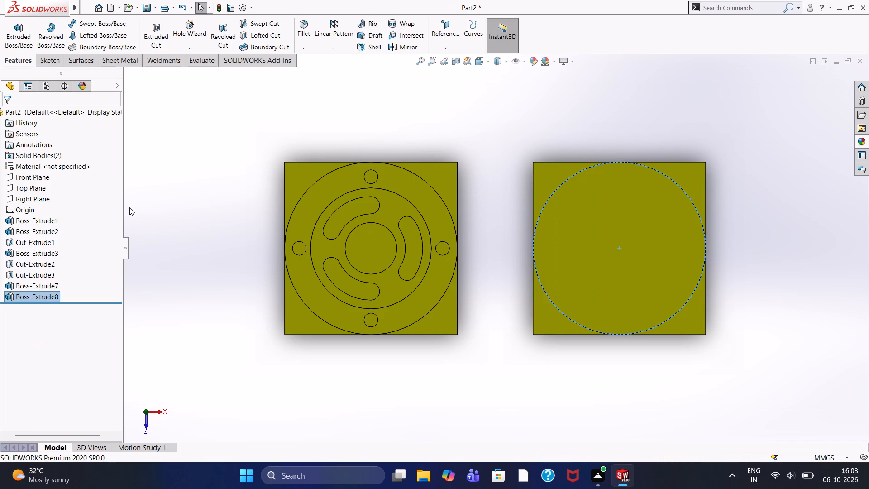
{"action": "left_click", "coordinate": [228, 228]}
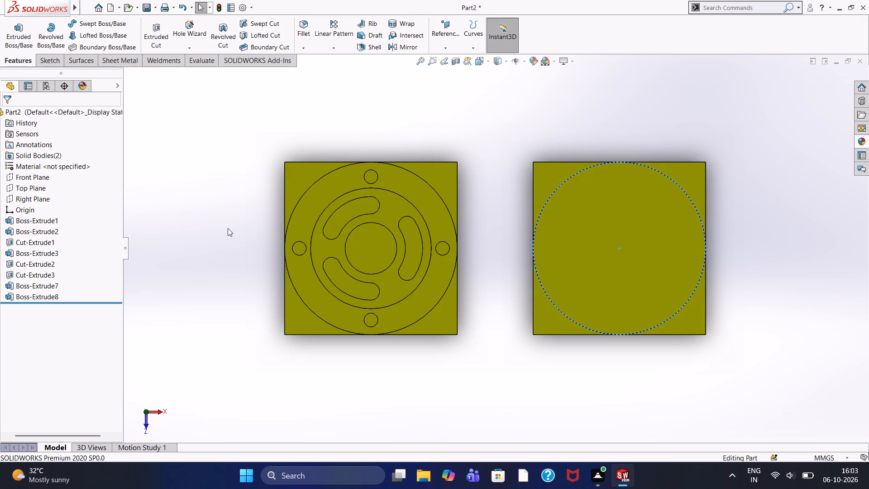
Sketch an 83 mm diameter construction circle on the second block's round boss face, concentric with the boss.
{"action": "middle_click_drag", "start_coordinate": [228, 228], "coordinate": [234, 162]}
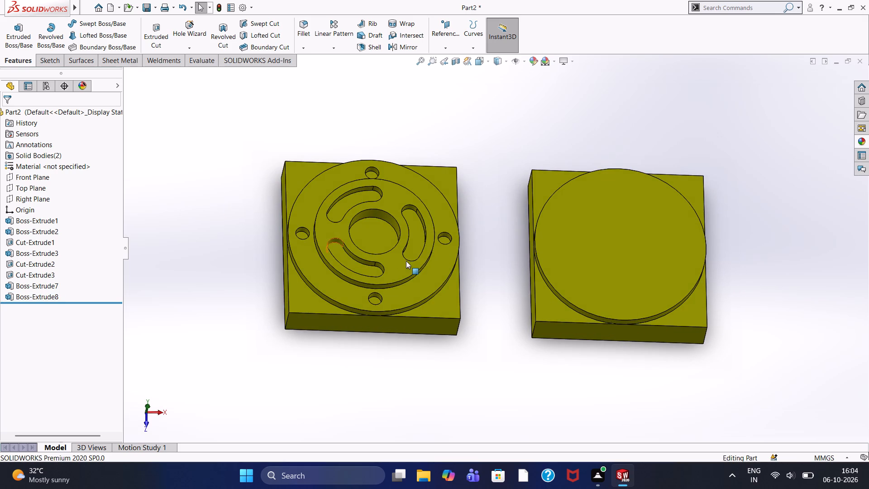
{"action": "left_click", "coordinate": [621, 269]}
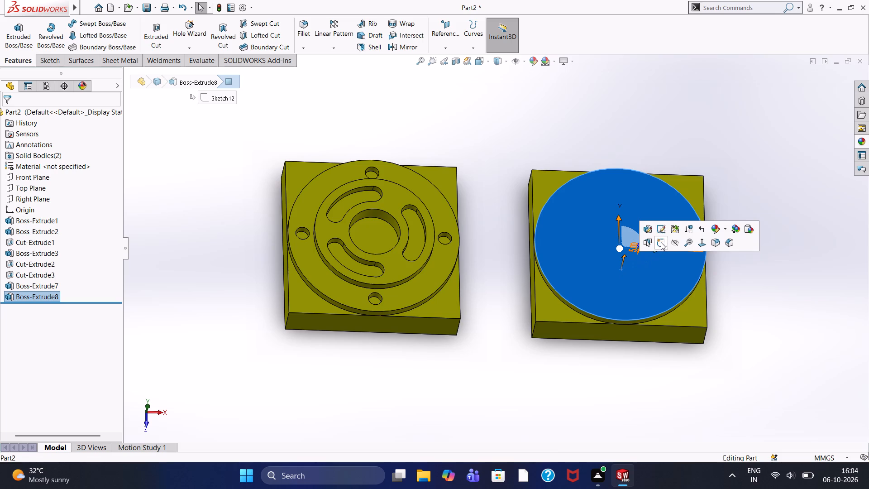
{"action": "left_click", "coordinate": [662, 240]}
{"action": "key", "text": "ctrl+8"}
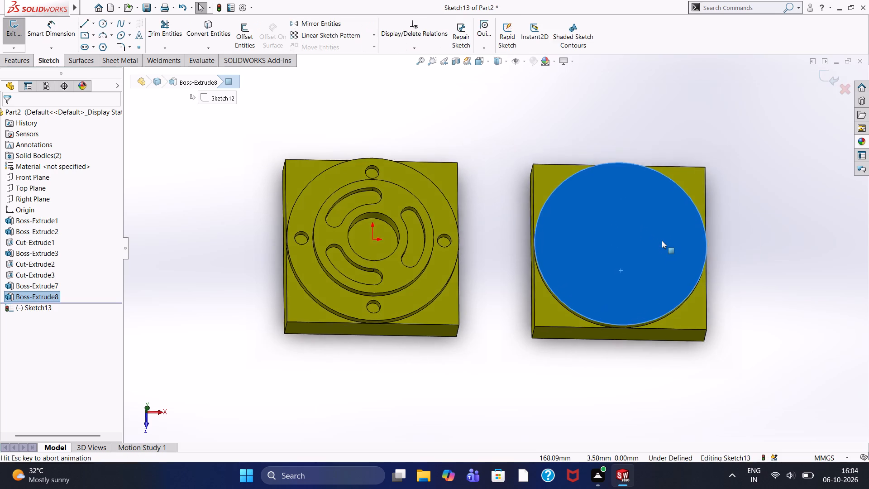
{"action": "left_click", "coordinate": [619, 128]}
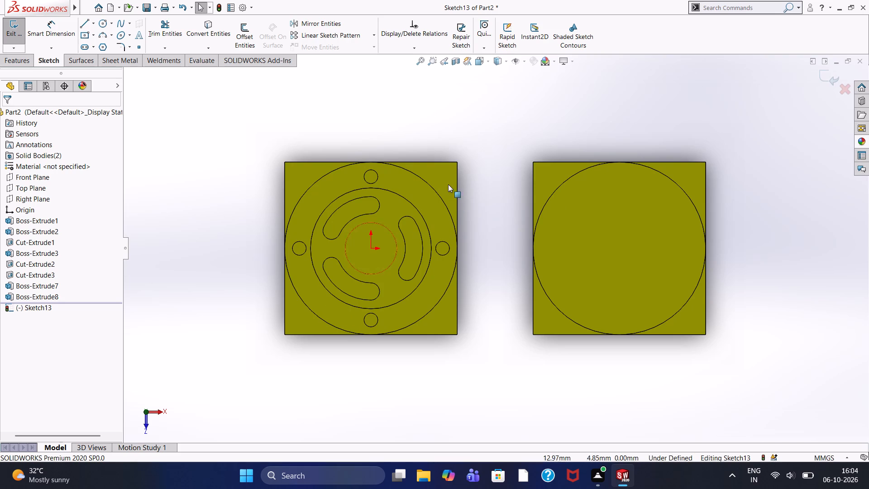
{"action": "left_click", "coordinate": [103, 24]}
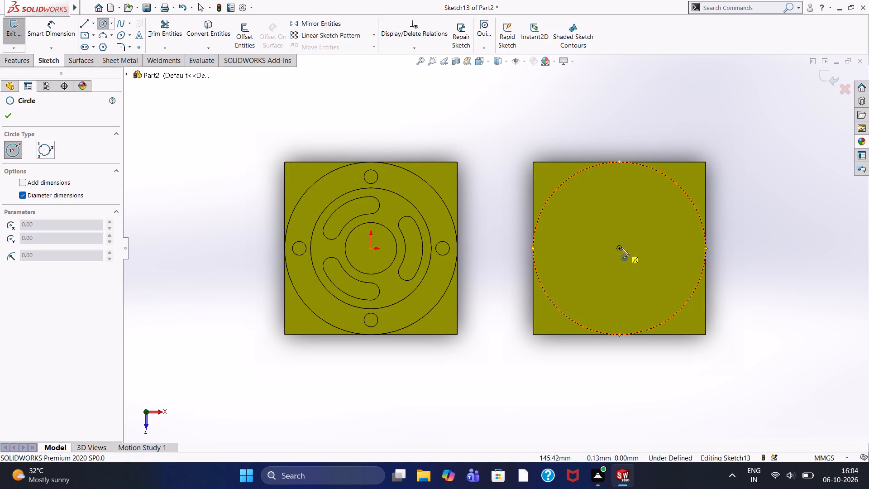
{"action": "left_click", "coordinate": [621, 249]}
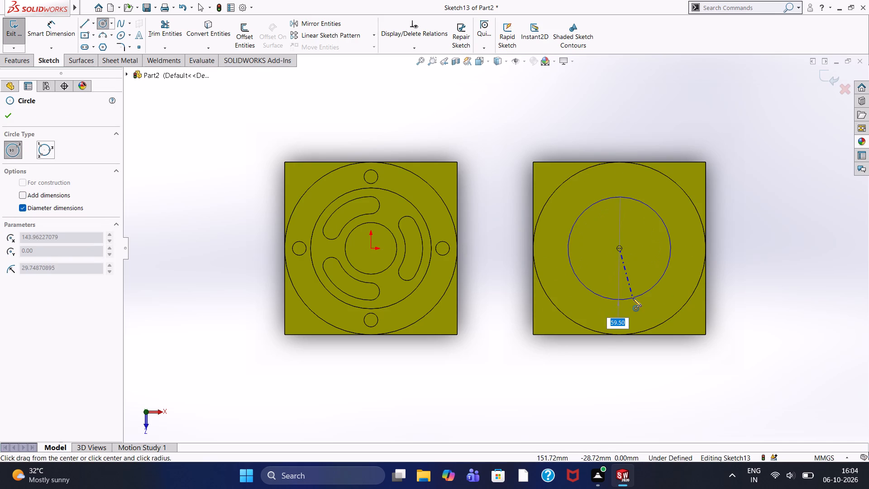
{"action": "type", "text": "83"}
{"action": "key", "text": "Return"}
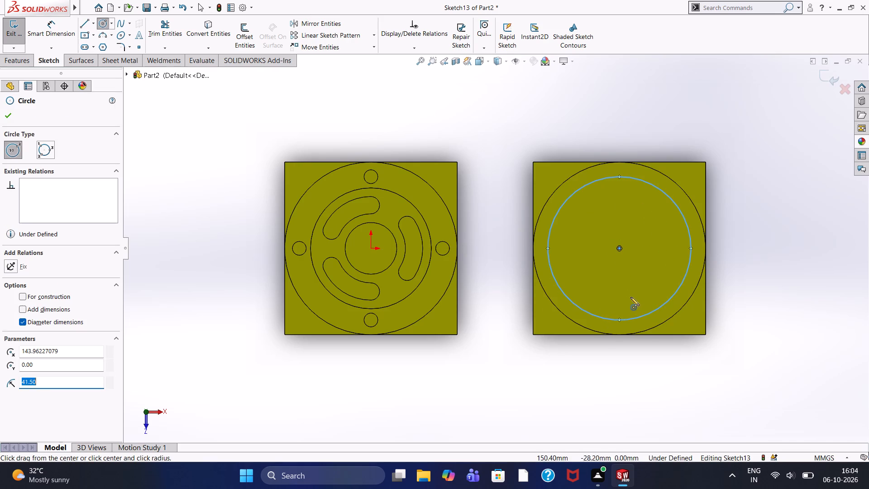
{"action": "right_click", "coordinate": [729, 128]}
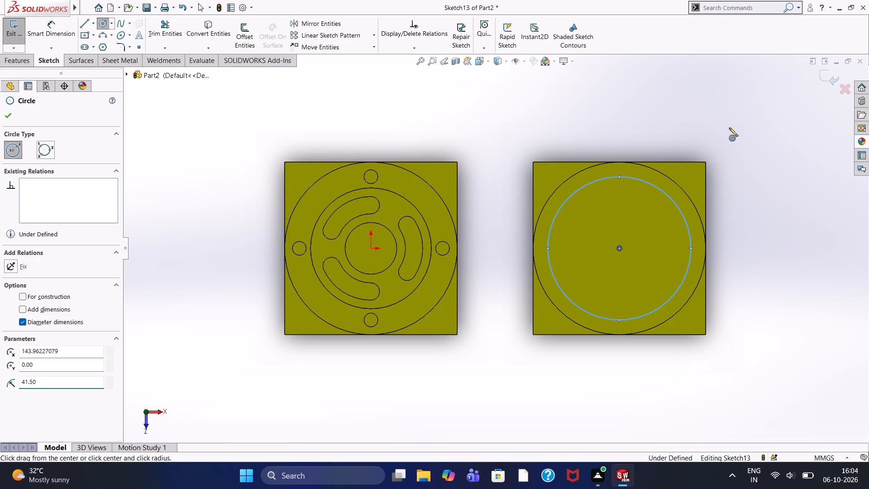
{"action": "left_click", "coordinate": [748, 136]}
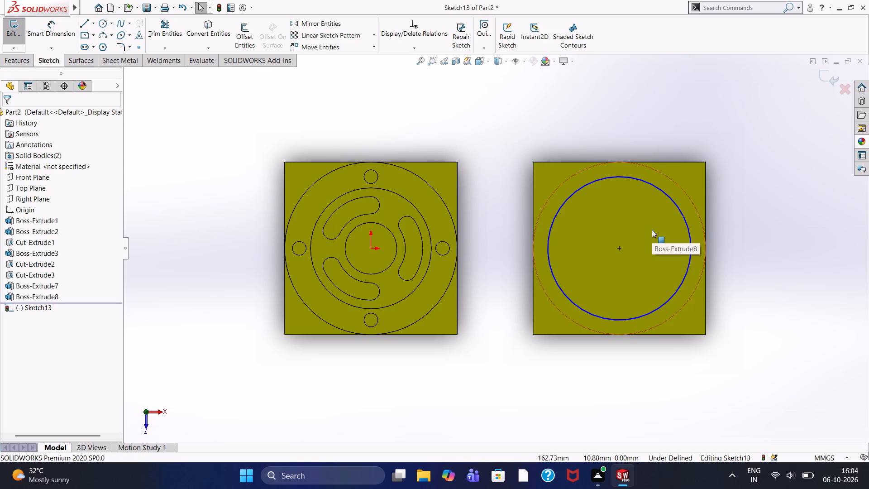
{"action": "left_click", "coordinate": [622, 177]}
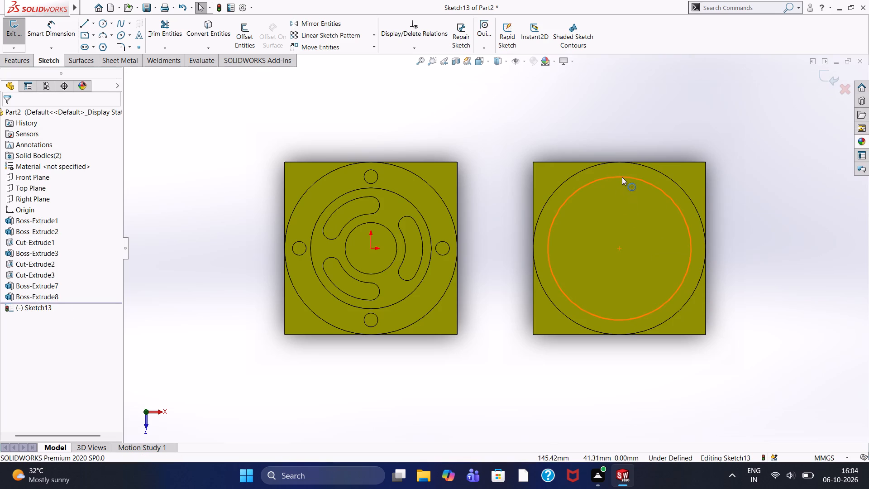
{"action": "left_click", "coordinate": [659, 150]}
{"action": "left_click", "coordinate": [521, 111]}
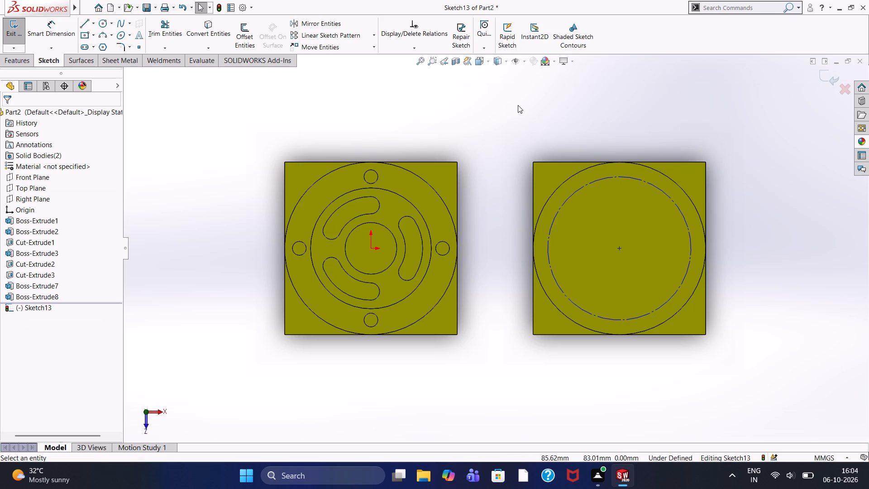
Draw four 8 mm diameter circles centred on the quadrant points of the 83 mm construction circle.
{"action": "left_click", "coordinate": [100, 25]}
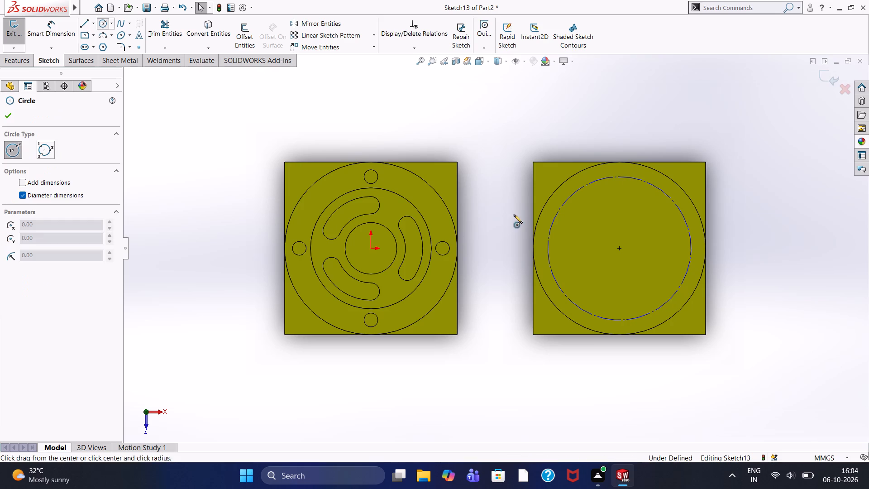
{"action": "left_click", "coordinate": [621, 177]}
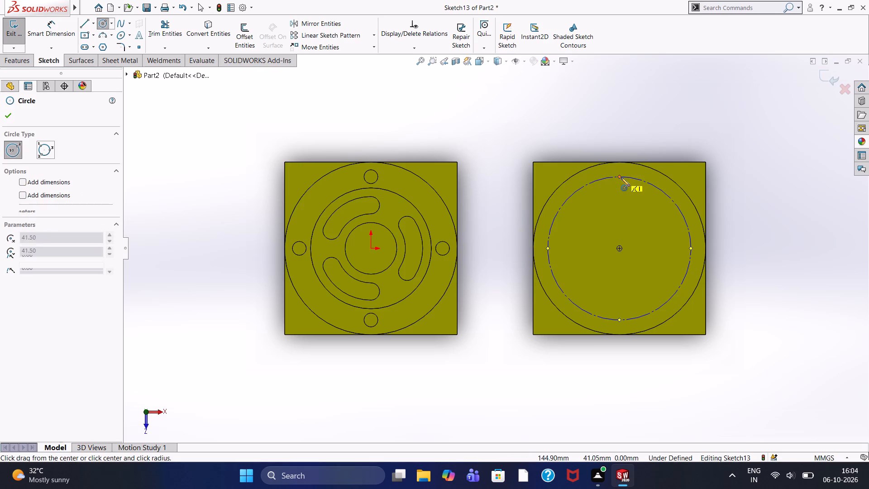
{"action": "key", "text": "8"}
{"action": "key", "text": "Return"}
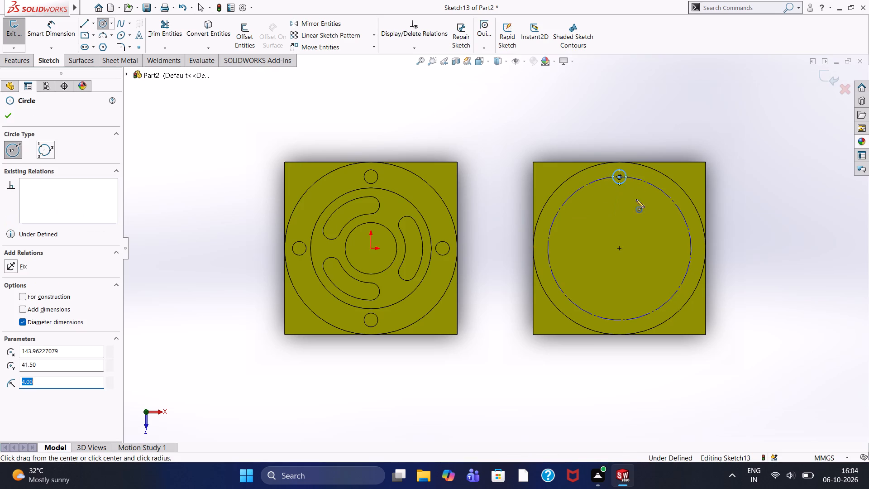
{"action": "left_click", "coordinate": [691, 249]}
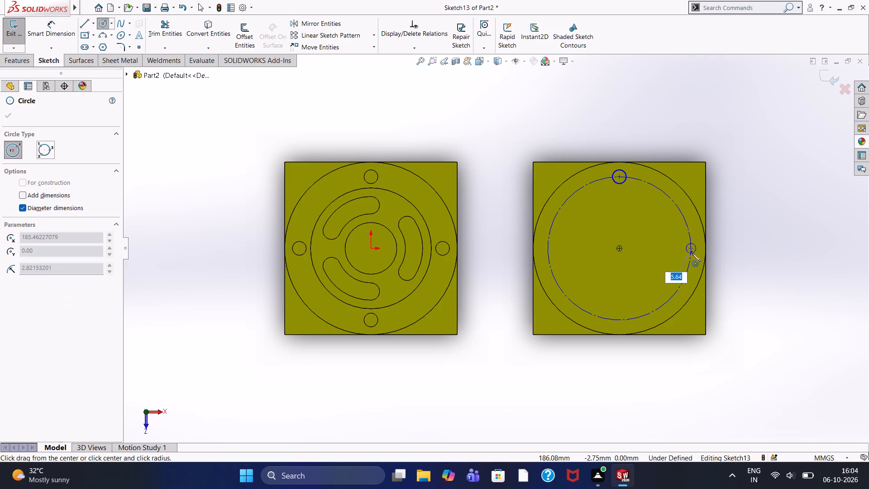
{"action": "key", "text": "8"}
{"action": "key", "text": "Return"}
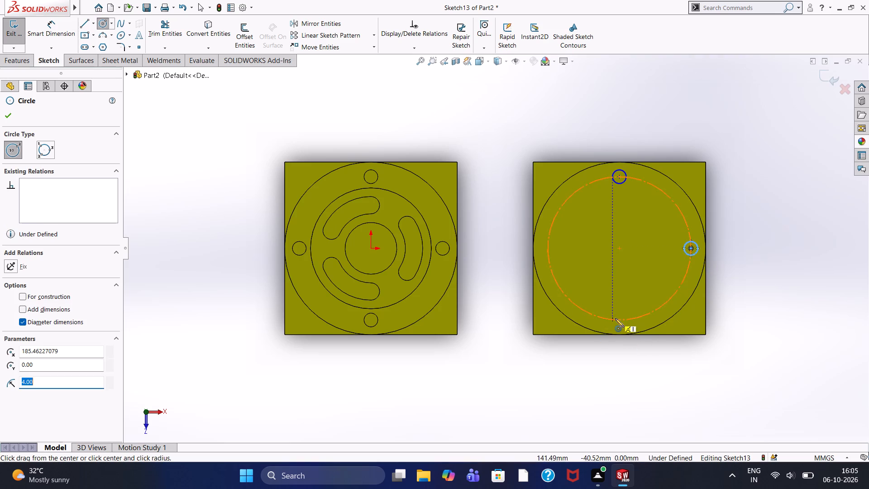
{"action": "left_click", "coordinate": [620, 319]}
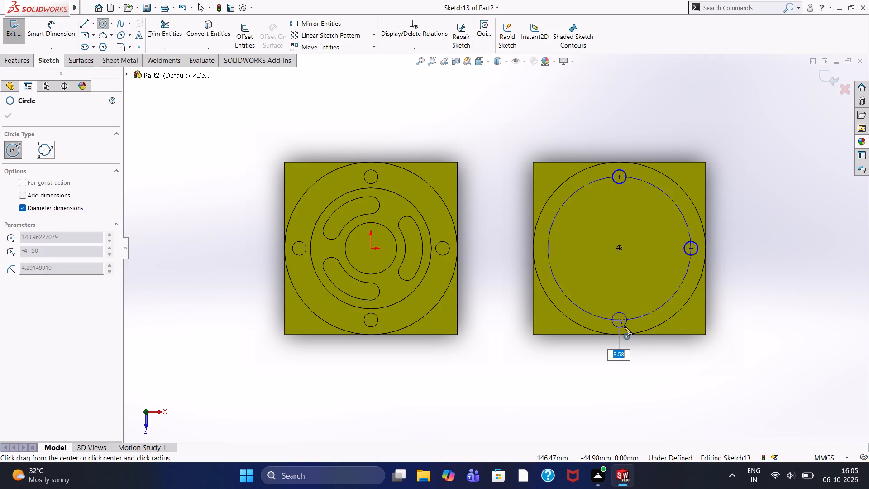
{"action": "key", "text": "8"}
{"action": "key", "text": "Return"}
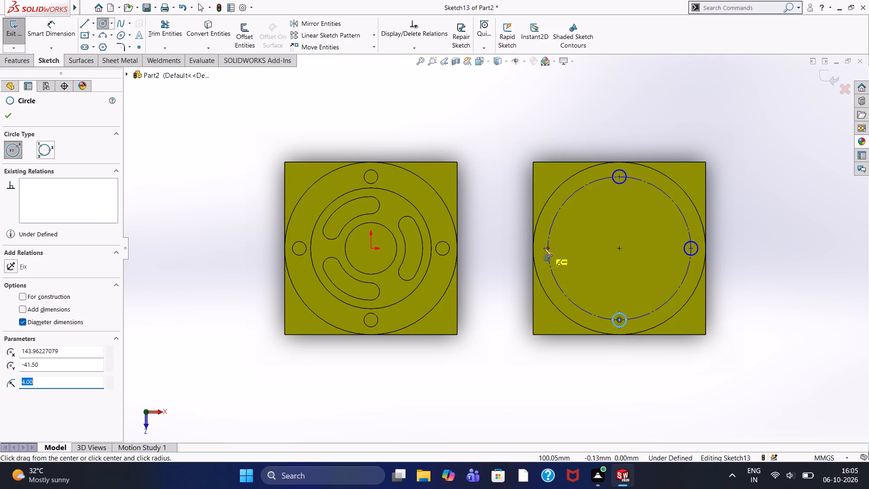
{"action": "left_click", "coordinate": [548, 251]}
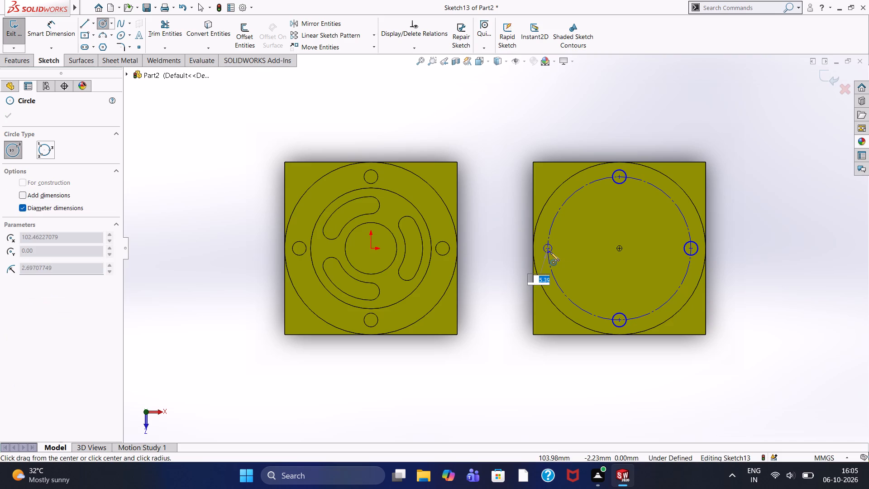
{"action": "key", "text": "8"}
{"action": "key", "text": "Return"}
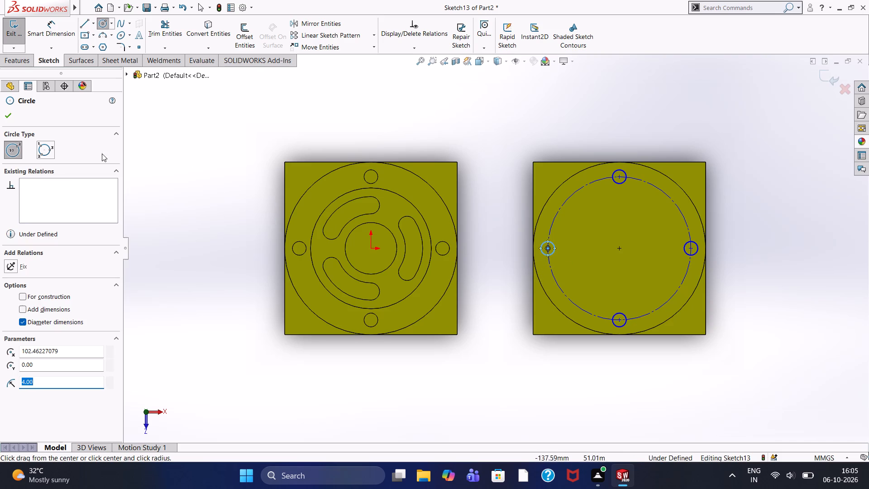
Cut the four 8 mm circles Through All to make holes in the second block's round boss and base.
{"action": "left_click", "coordinate": [11, 116]}
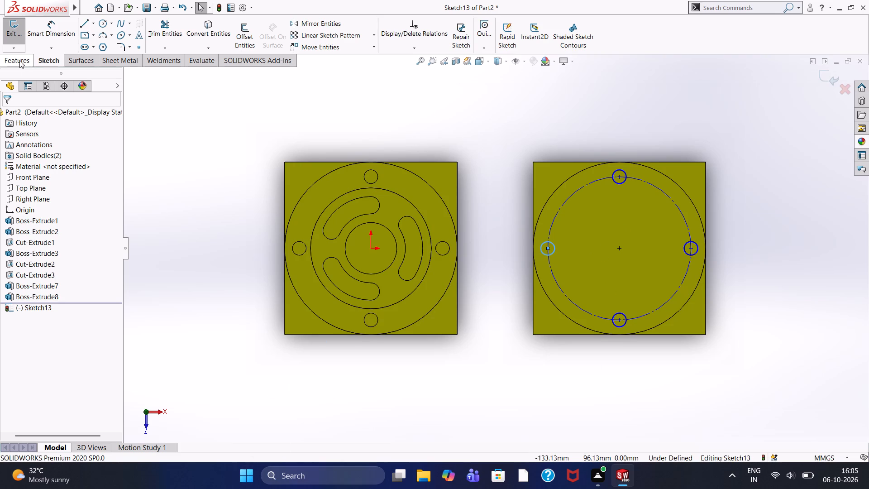
{"action": "left_click", "coordinate": [6, 62]}
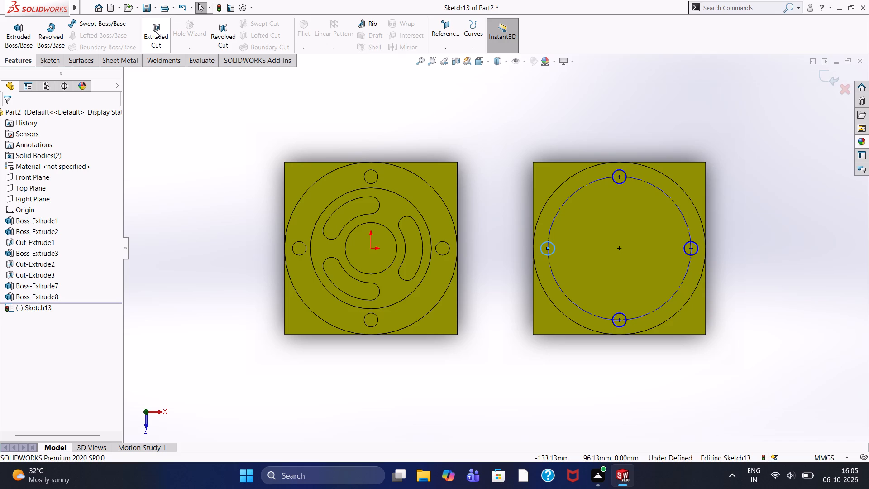
{"action": "left_click", "coordinate": [155, 31]}
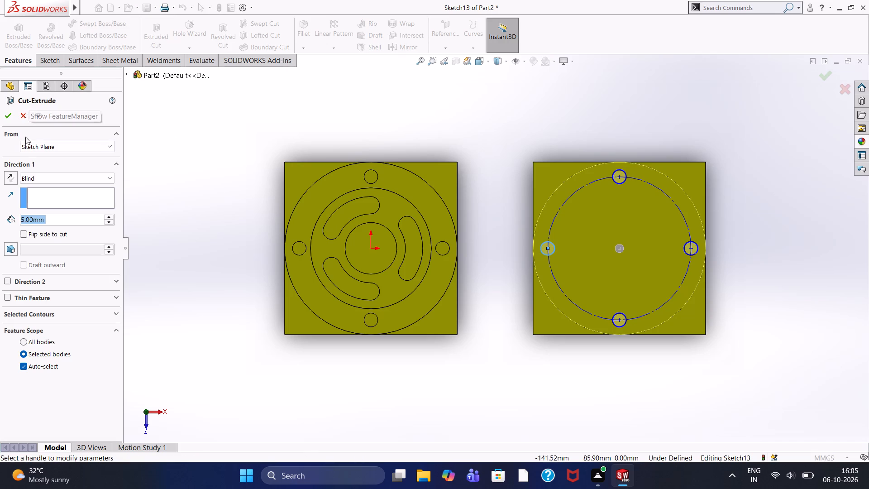
{"action": "left_click", "coordinate": [35, 180]}
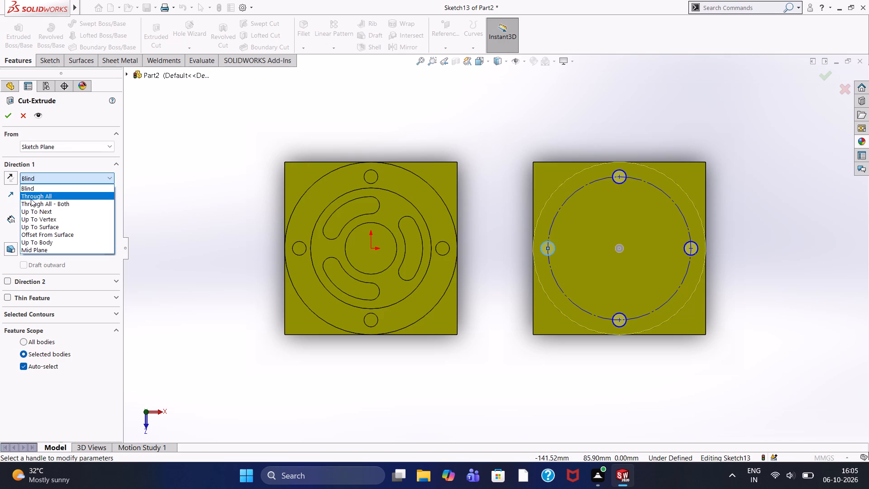
{"action": "left_click", "coordinate": [31, 199]}
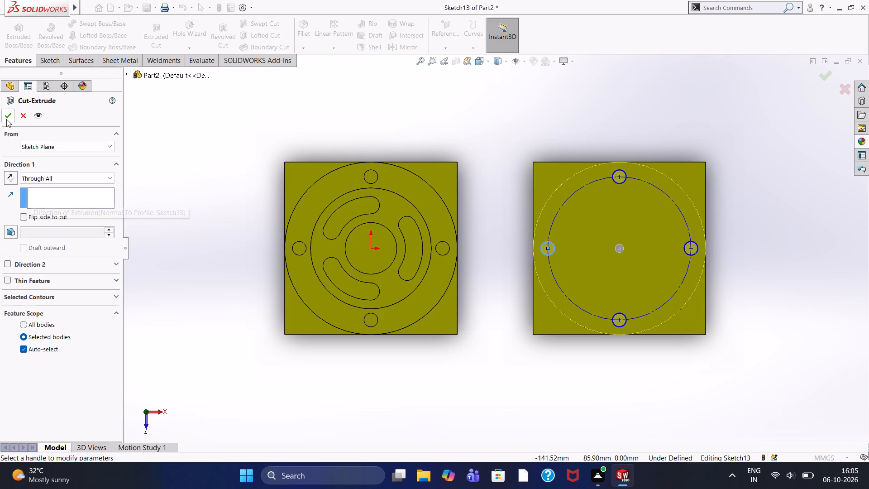
{"action": "left_click", "coordinate": [7, 118]}
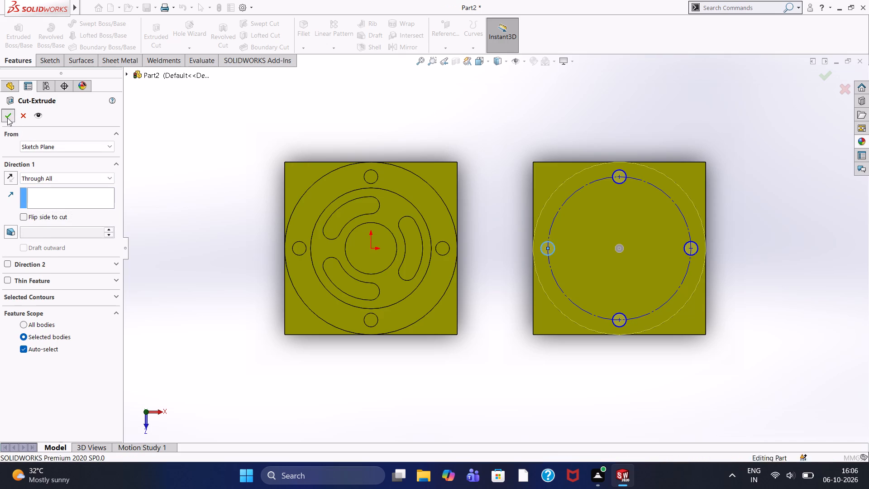
{"action": "left_click", "coordinate": [223, 123]}
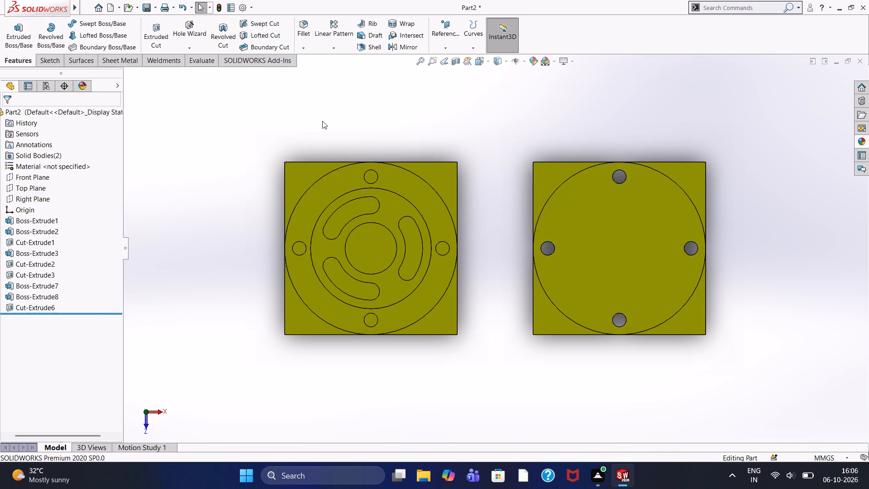
Start a new sketch on the top face of the second block's round boss, viewed normal to the face.
{"action": "middle_click_drag", "start_coordinate": [322, 121], "coordinate": [273, 100]}
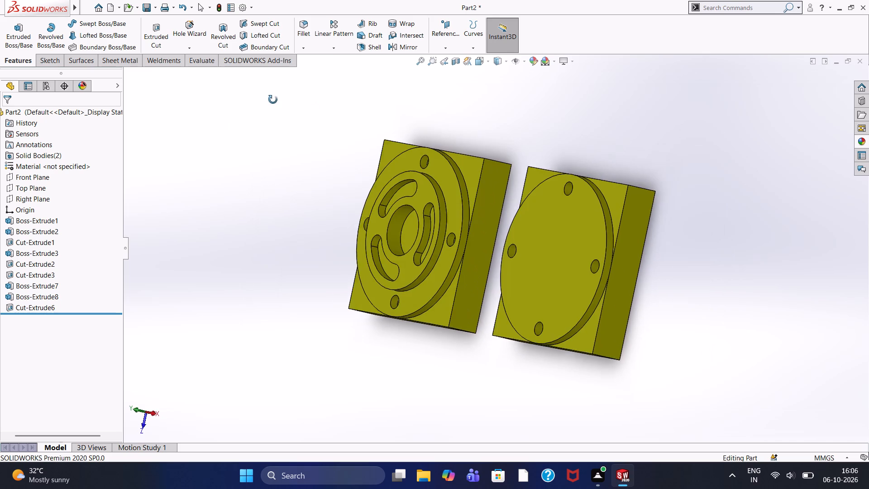
{"action": "middle_click_drag", "start_coordinate": [273, 100], "coordinate": [319, 119]}
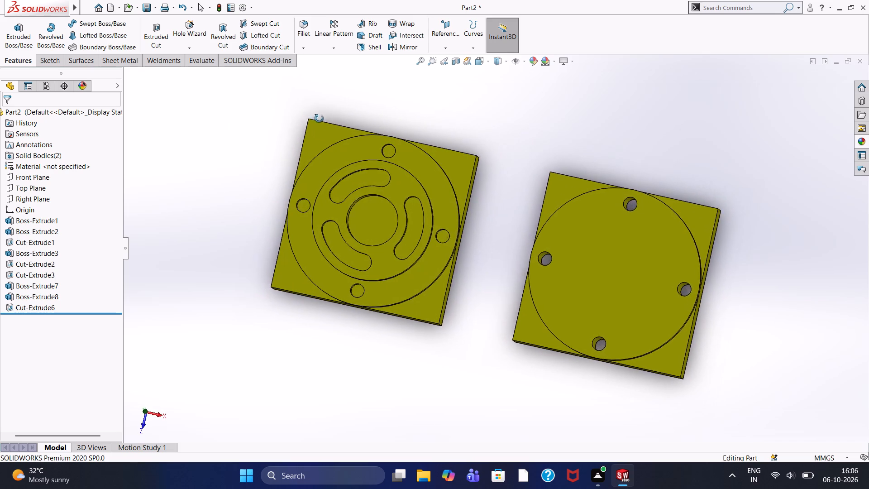
{"action": "middle_click_drag", "start_coordinate": [319, 119], "coordinate": [405, 161]}
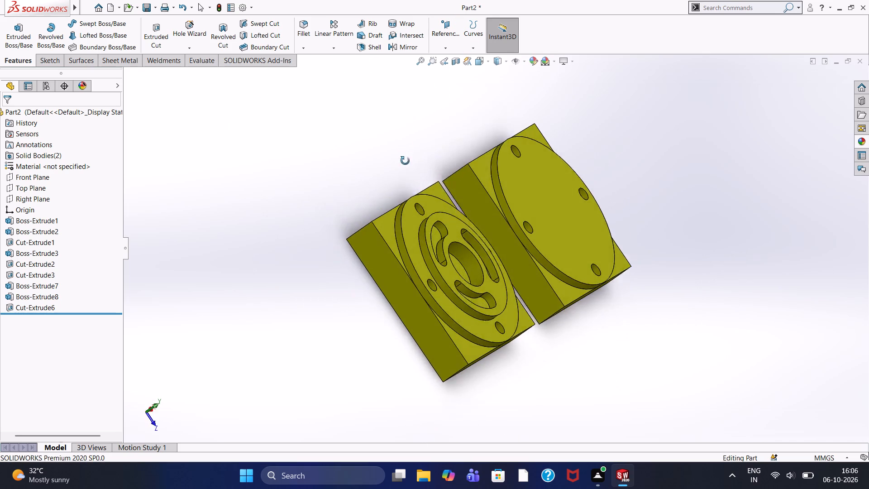
{"action": "middle_click_drag", "start_coordinate": [405, 161], "coordinate": [373, 180]}
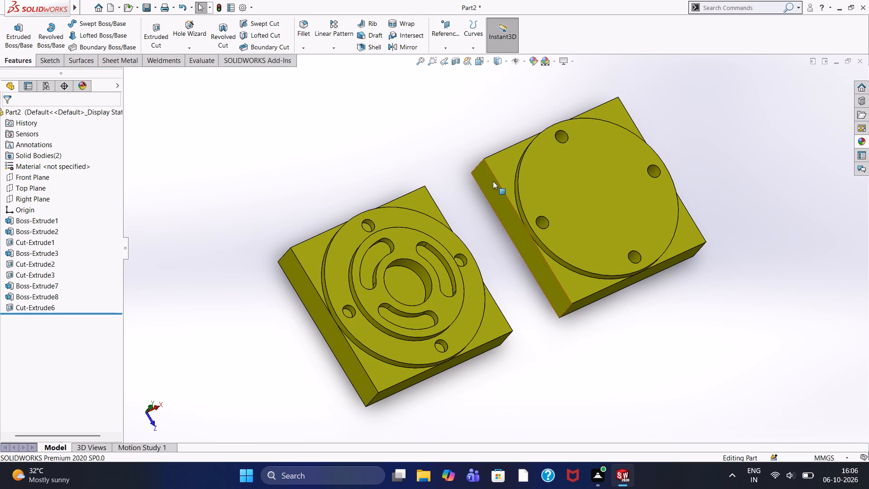
{"action": "left_click", "coordinate": [580, 185]}
{"action": "left_click", "coordinate": [619, 161]}
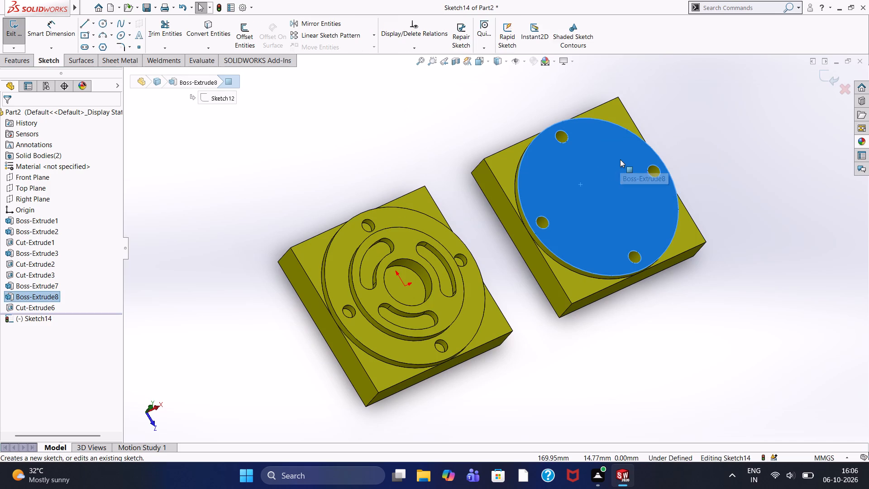
{"action": "key", "text": "ctrl+8"}
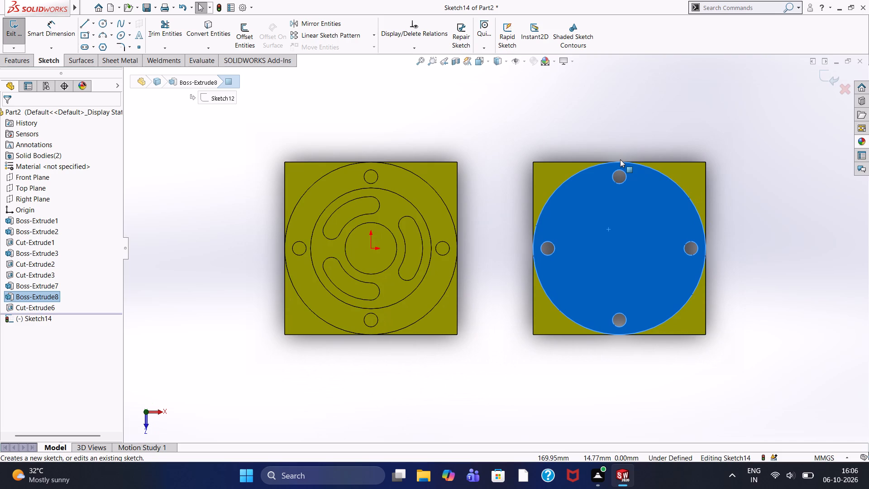
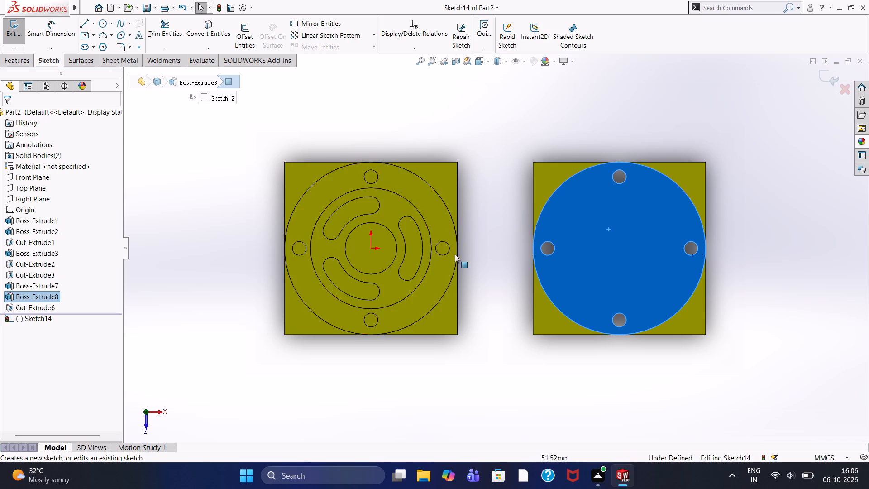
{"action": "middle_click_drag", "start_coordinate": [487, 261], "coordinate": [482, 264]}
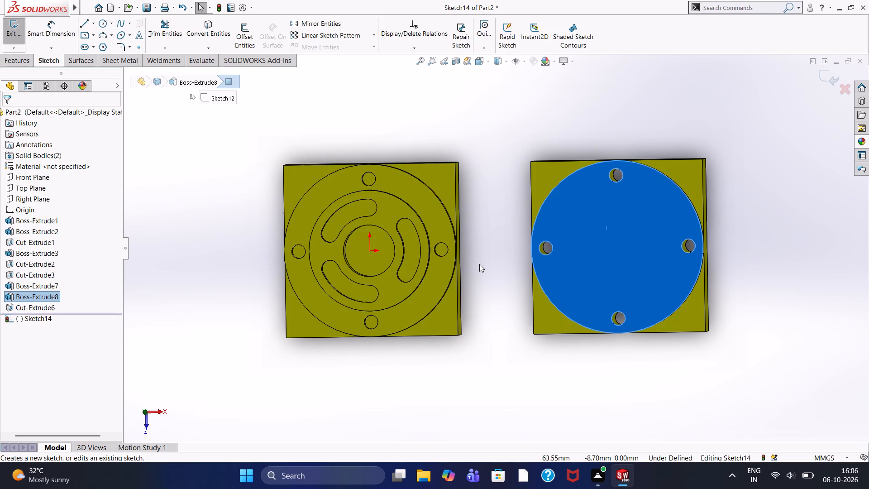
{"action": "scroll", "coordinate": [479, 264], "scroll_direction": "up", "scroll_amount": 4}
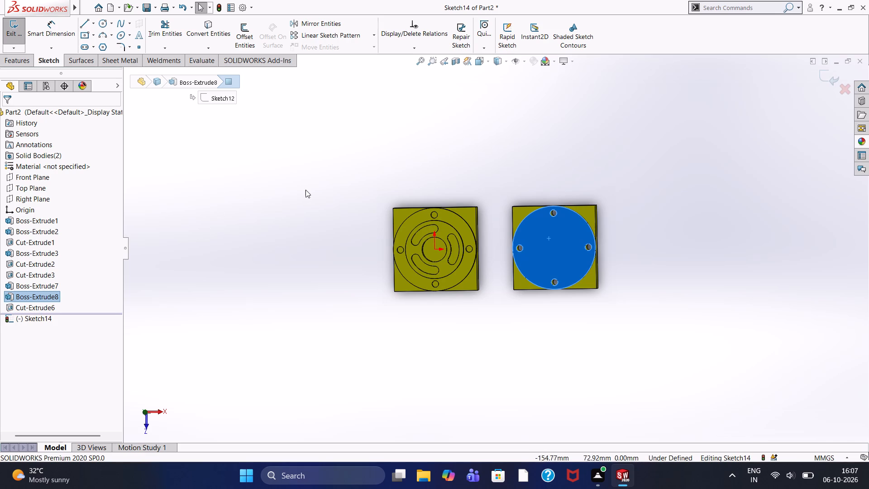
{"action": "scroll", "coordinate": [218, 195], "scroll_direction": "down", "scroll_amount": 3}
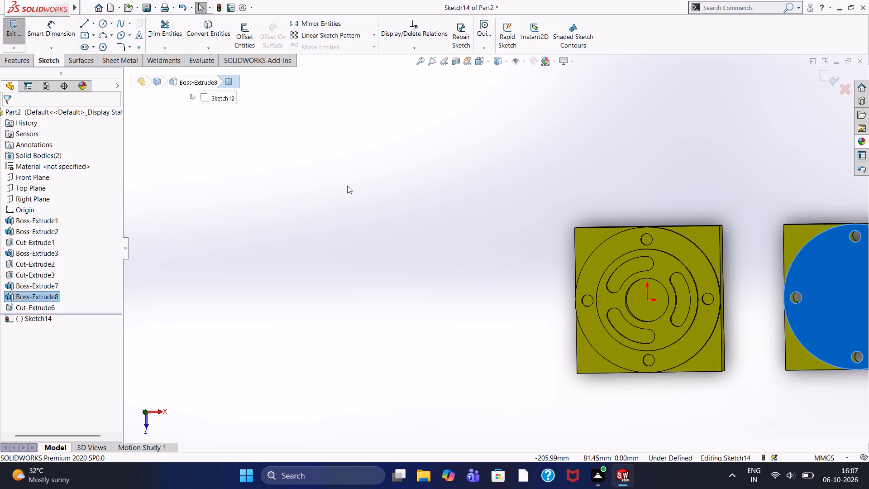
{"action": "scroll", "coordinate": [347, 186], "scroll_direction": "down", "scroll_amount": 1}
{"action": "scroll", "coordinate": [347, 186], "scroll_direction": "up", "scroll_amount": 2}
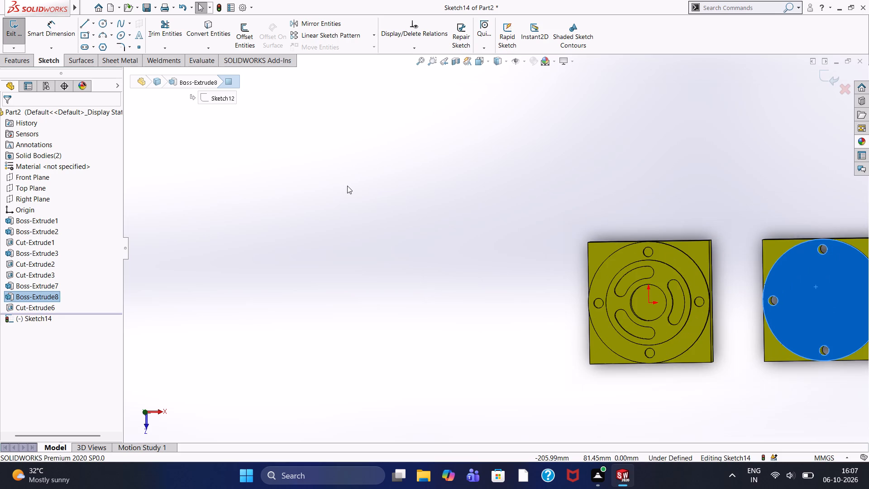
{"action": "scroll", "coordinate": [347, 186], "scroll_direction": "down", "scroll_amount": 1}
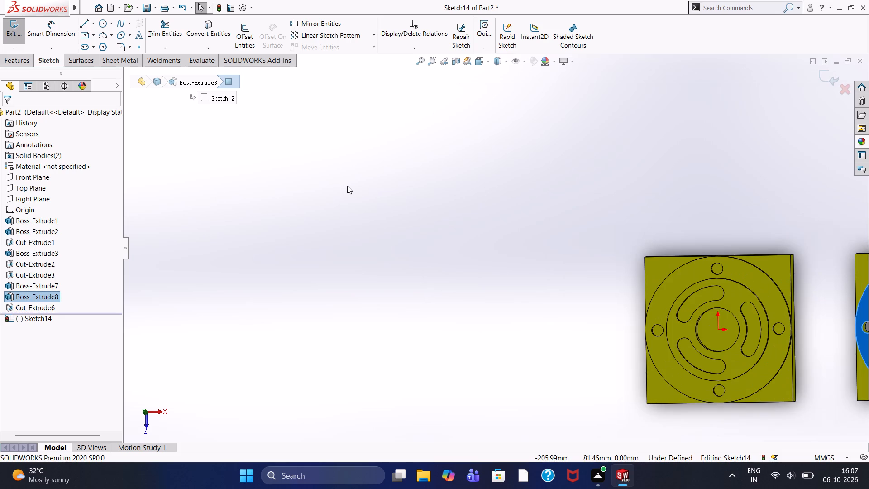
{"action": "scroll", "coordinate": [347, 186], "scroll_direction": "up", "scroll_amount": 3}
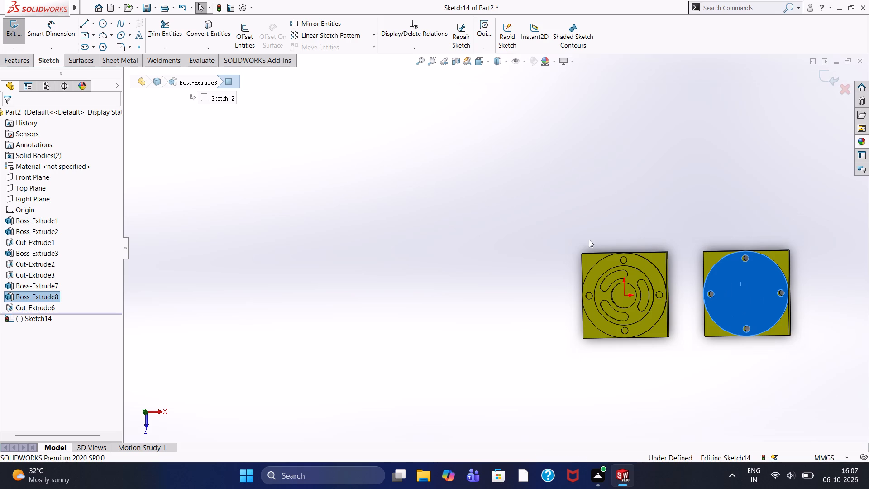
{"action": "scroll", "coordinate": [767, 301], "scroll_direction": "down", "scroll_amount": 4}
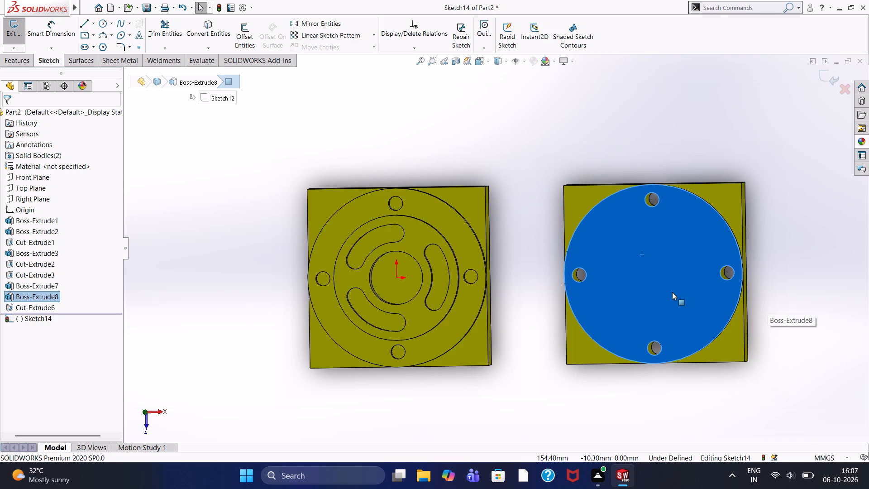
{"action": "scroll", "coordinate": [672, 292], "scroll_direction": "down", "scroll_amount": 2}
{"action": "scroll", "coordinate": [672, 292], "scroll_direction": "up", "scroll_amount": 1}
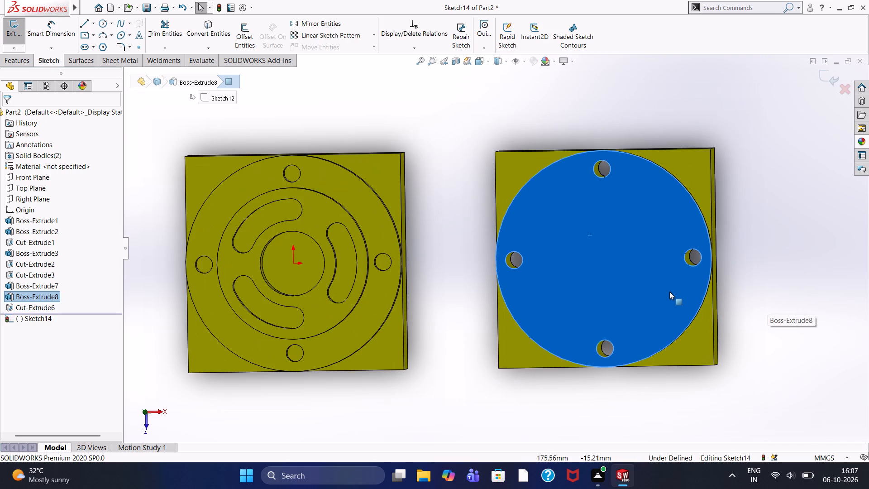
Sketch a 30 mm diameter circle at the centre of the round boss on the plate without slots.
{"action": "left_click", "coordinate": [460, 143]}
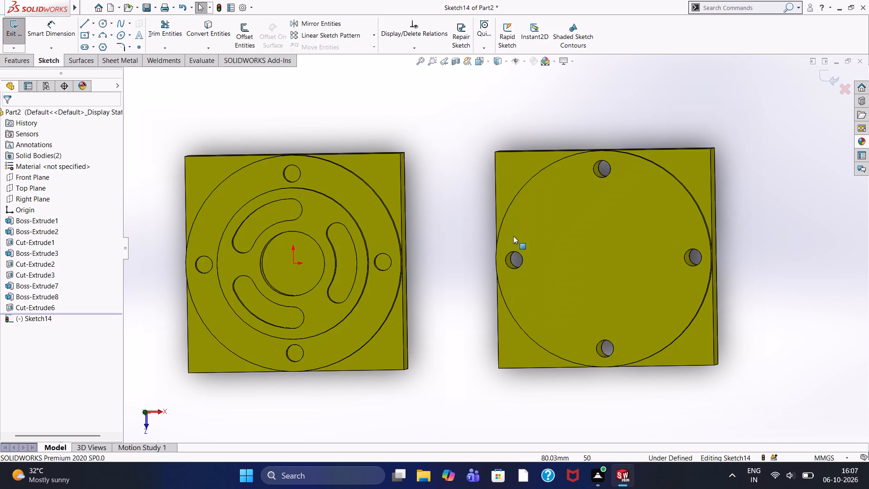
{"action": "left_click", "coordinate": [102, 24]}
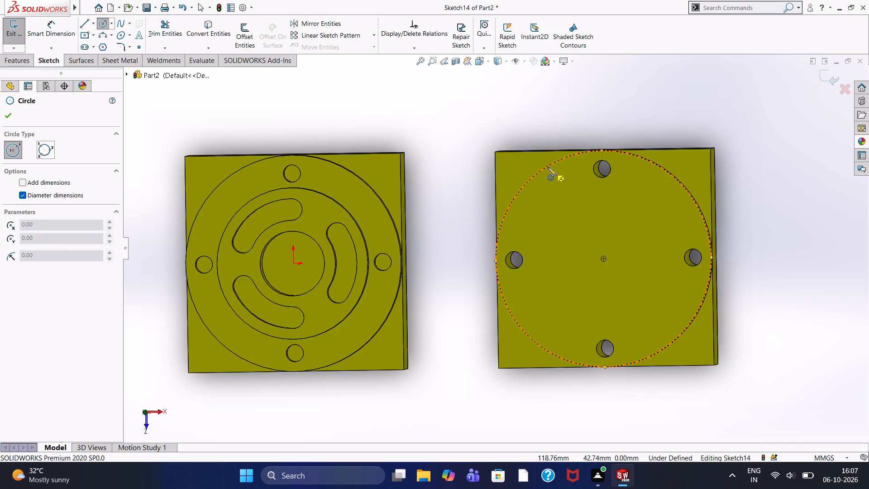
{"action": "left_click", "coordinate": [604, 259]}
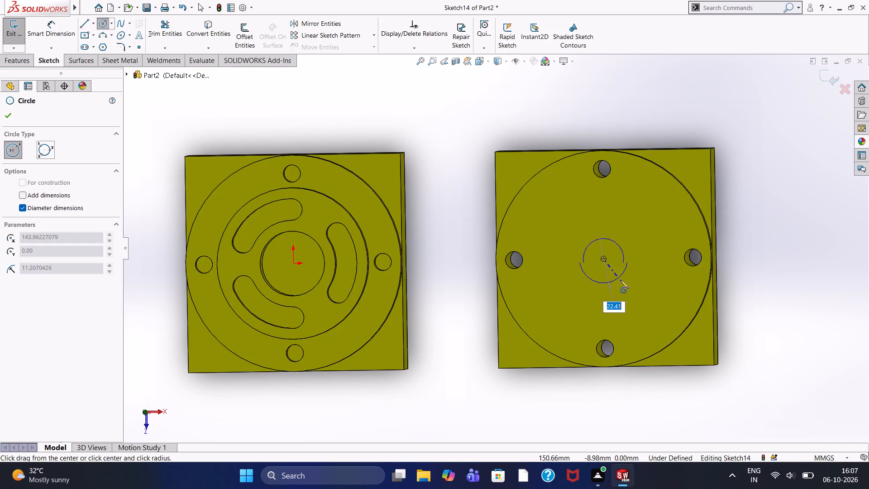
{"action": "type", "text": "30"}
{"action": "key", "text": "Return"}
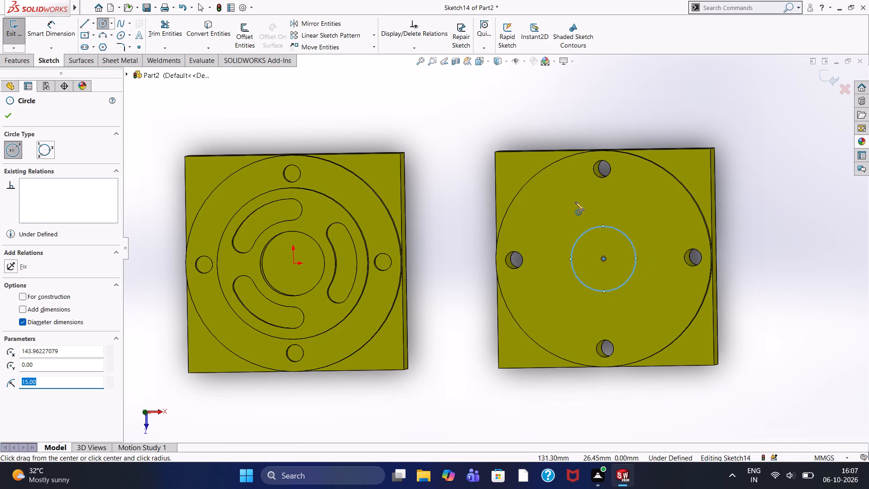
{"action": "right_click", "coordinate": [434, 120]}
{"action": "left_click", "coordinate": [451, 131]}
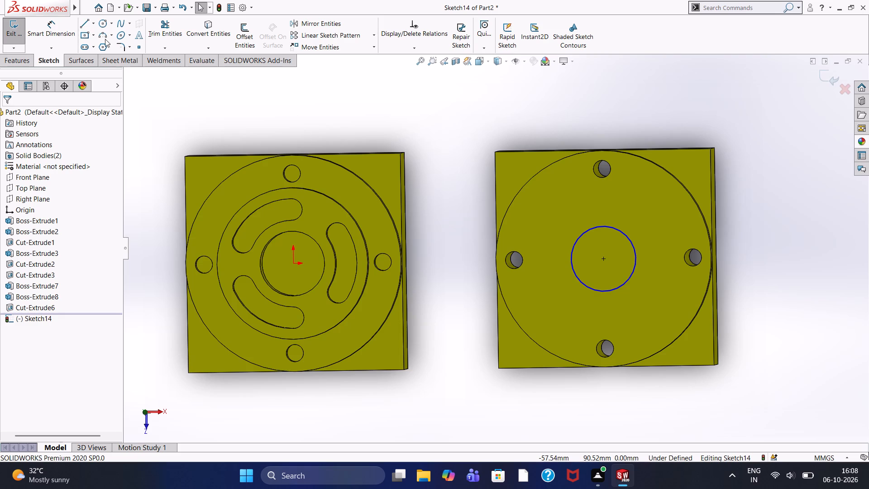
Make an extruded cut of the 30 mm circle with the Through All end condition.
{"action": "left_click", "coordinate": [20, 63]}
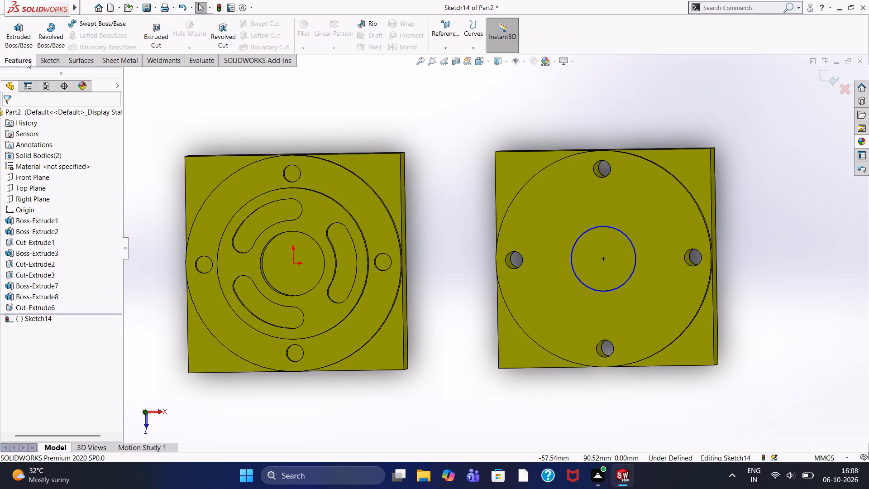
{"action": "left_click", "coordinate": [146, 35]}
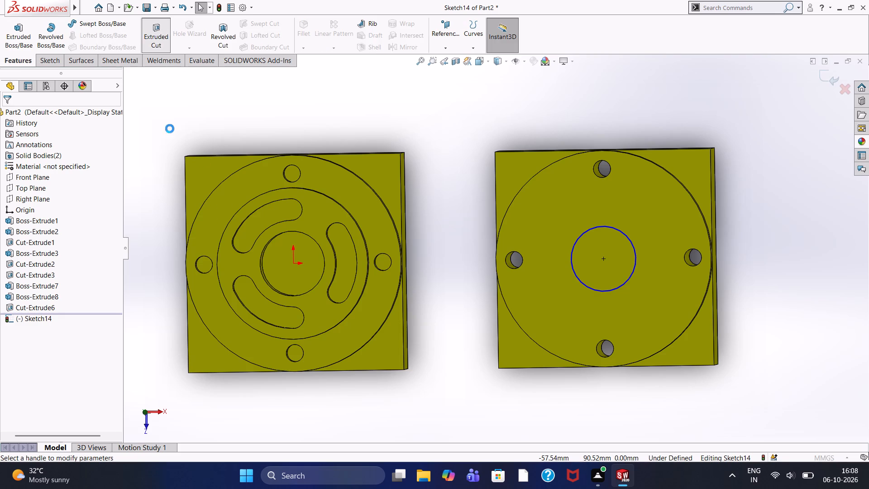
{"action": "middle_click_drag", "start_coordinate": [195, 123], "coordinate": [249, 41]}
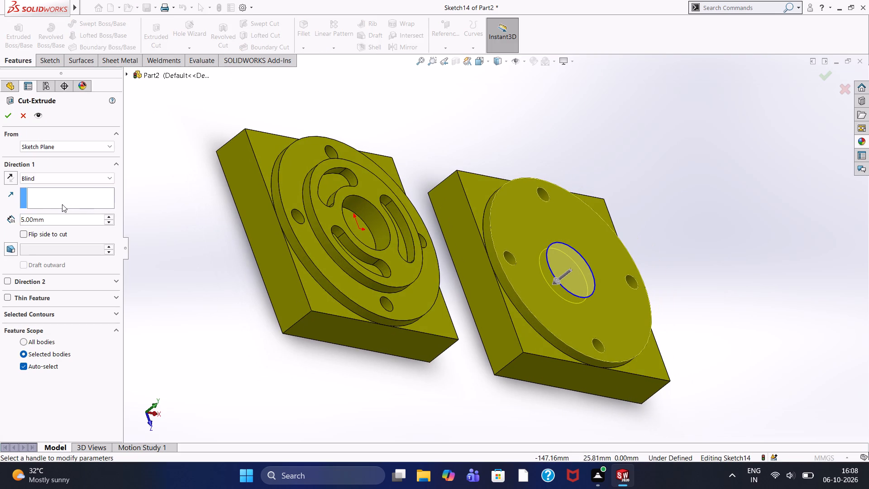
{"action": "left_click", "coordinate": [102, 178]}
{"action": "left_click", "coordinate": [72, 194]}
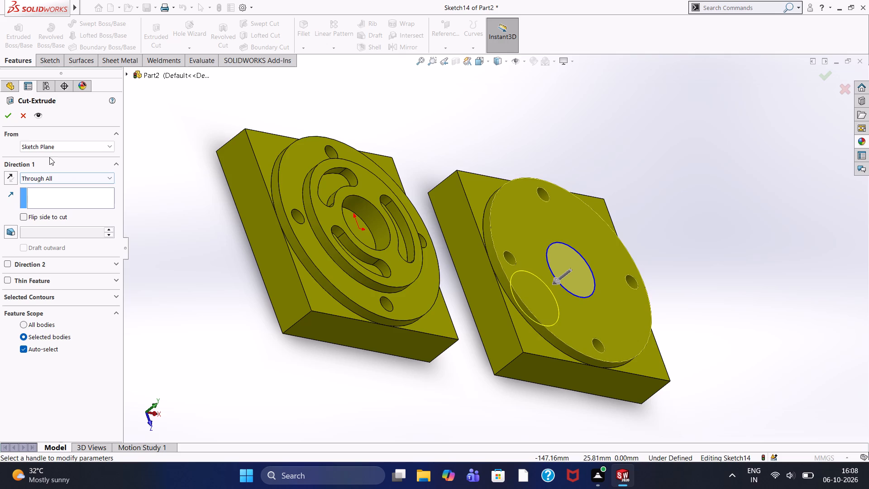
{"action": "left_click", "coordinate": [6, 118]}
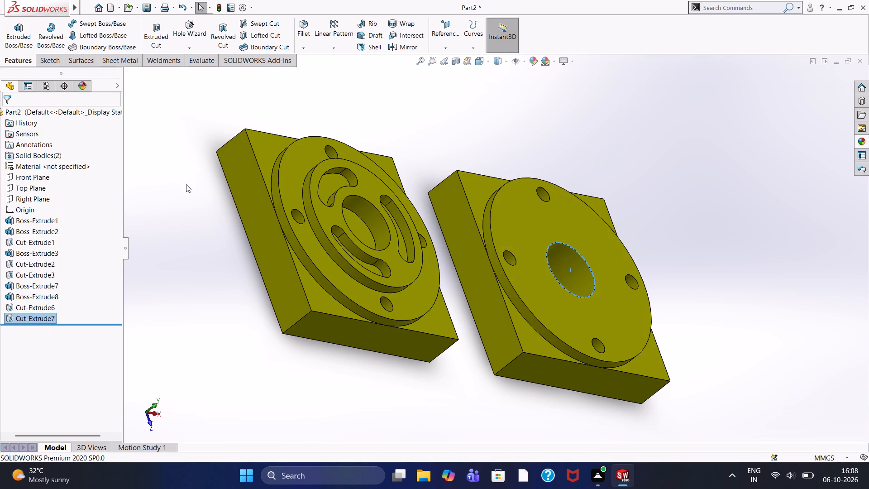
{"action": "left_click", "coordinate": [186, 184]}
Undo the central hole cut, its circle sketch and the preceding four-hole cut, back to the sketch of the four hole circles.
{"action": "middle_click_drag", "start_coordinate": [409, 110], "coordinate": [377, 124]}
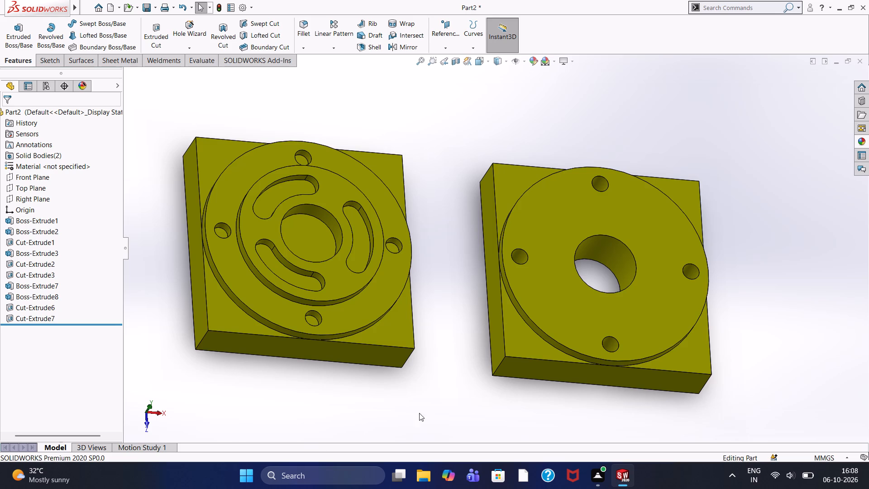
{"action": "scroll", "coordinate": [554, 305], "scroll_direction": "up", "scroll_amount": 4}
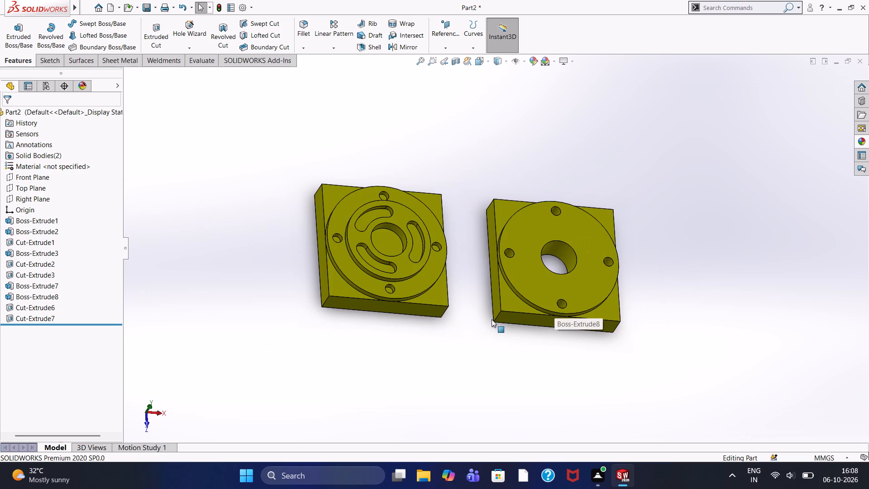
{"action": "key", "text": "ctrl+z"}
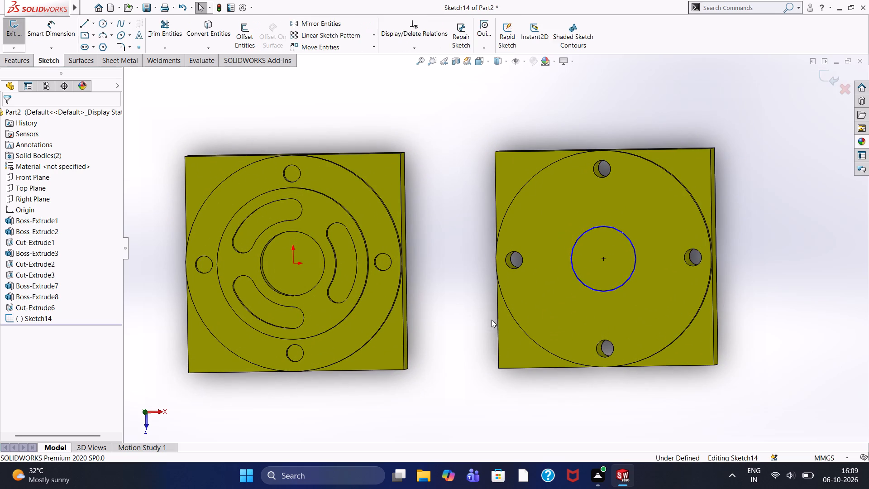
{"action": "key", "text": "ctrl+z"}
{"action": "key", "text": "ctrl+z"}
{"action": "key", "text": "ctrl+z"}
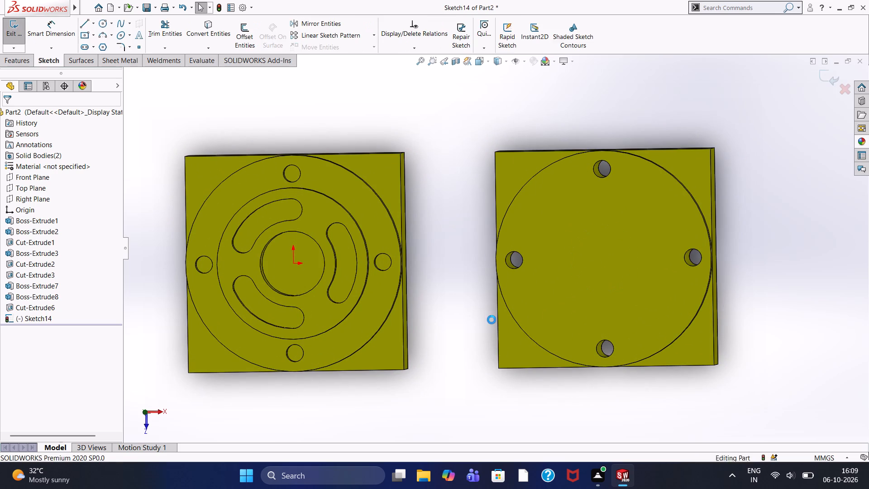
{"action": "key", "text": "ctrl+z"}
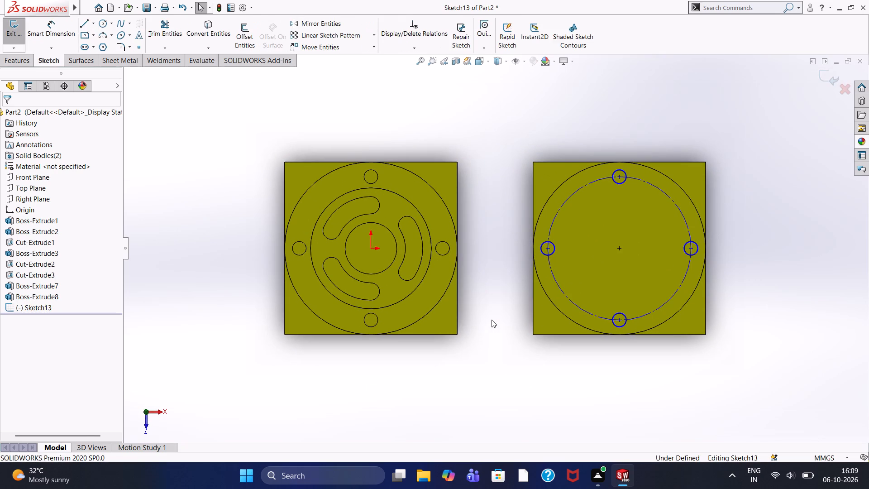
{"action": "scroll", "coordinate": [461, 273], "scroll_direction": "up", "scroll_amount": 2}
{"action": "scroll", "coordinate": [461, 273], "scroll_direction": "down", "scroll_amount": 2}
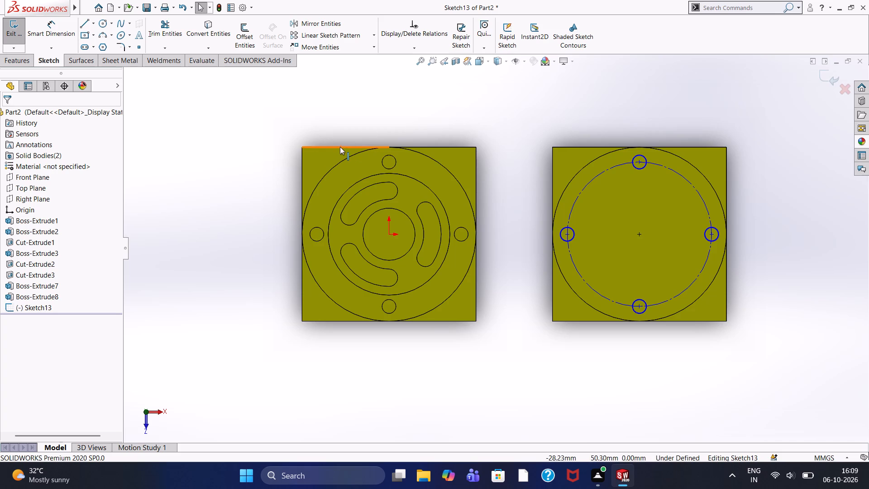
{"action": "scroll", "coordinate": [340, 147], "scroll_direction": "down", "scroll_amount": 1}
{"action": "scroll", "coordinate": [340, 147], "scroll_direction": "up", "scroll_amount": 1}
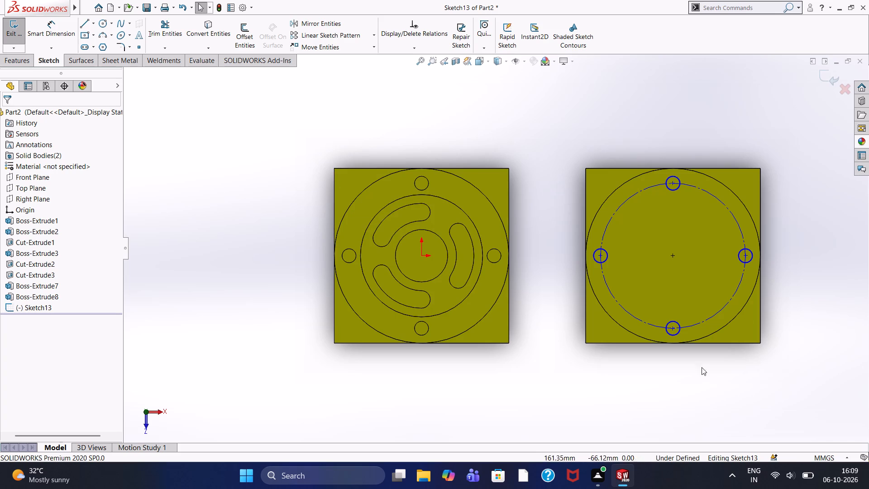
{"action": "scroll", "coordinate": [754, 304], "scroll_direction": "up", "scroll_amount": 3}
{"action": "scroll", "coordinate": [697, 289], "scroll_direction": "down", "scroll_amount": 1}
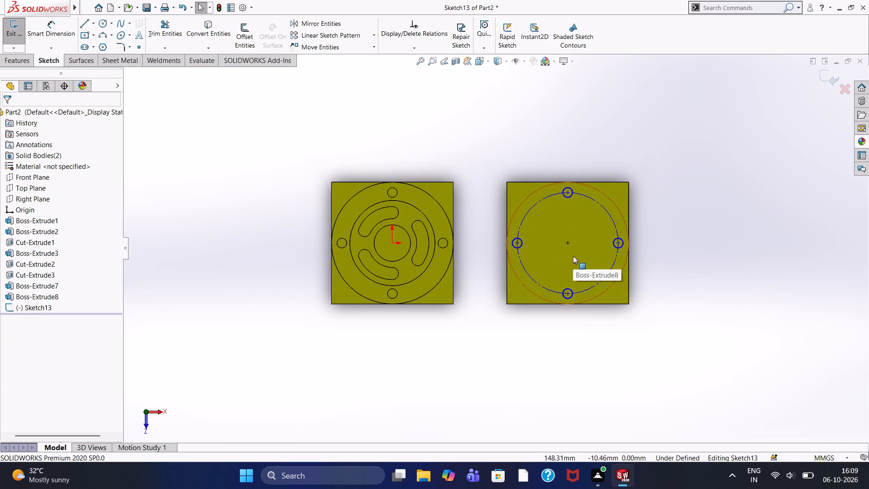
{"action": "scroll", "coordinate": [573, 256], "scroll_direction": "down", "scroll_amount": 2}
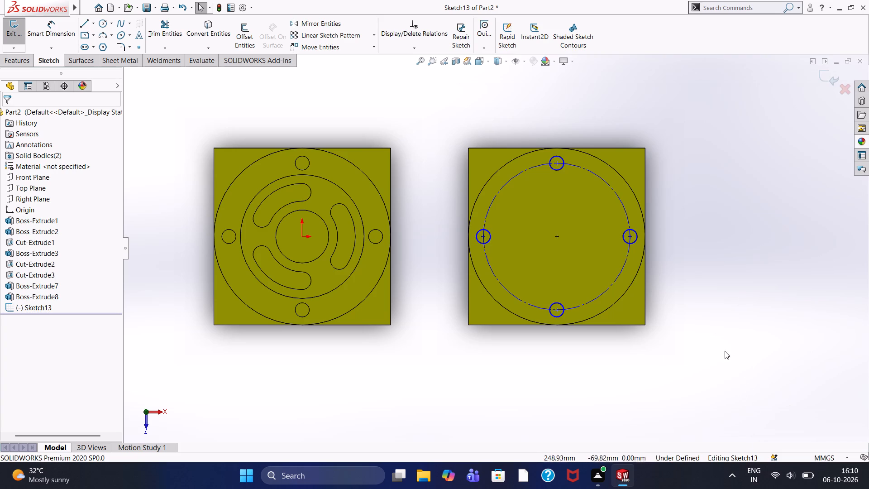
Apply an Equal relation to the four small hole circles on the round boss.
{"action": "middle_click_drag", "start_coordinate": [723, 350], "coordinate": [722, 297]}
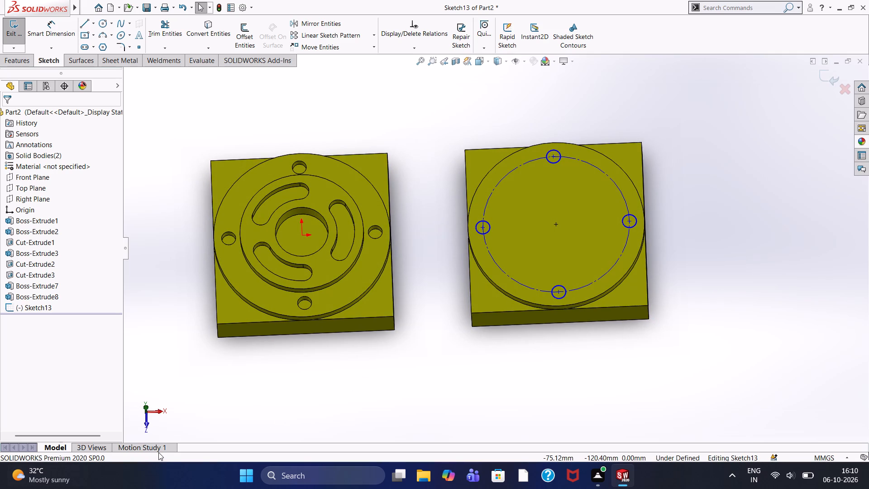
{"action": "left_click", "coordinate": [558, 301]}
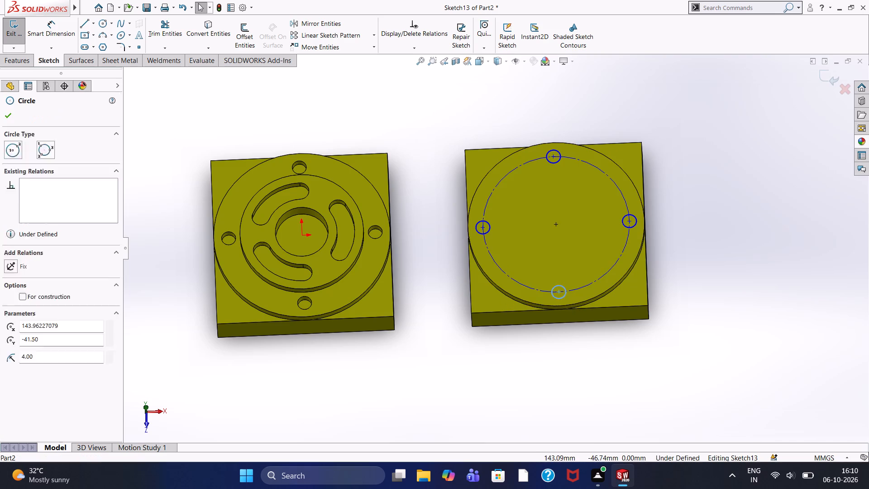
{"action": "left_click", "coordinate": [634, 227], "text": "ctrl"}
{"action": "left_click", "coordinate": [555, 162], "text": "ctrl"}
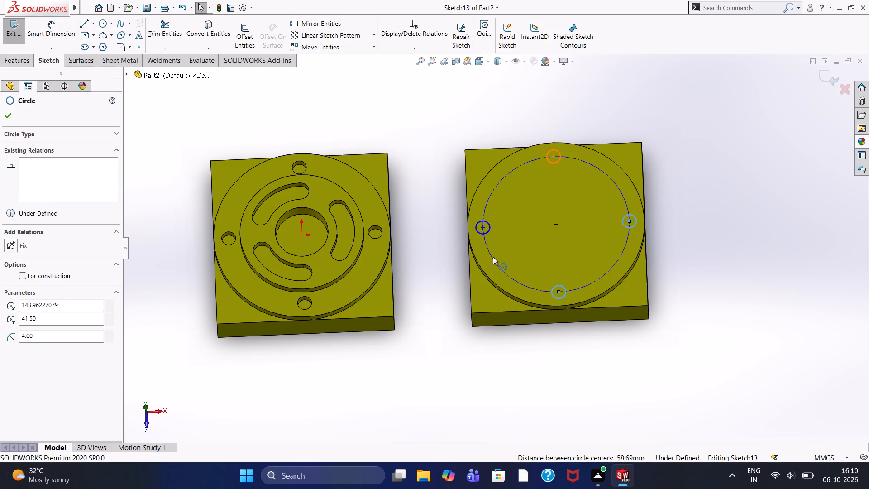
{"action": "left_click", "coordinate": [482, 234], "text": "ctrl"}
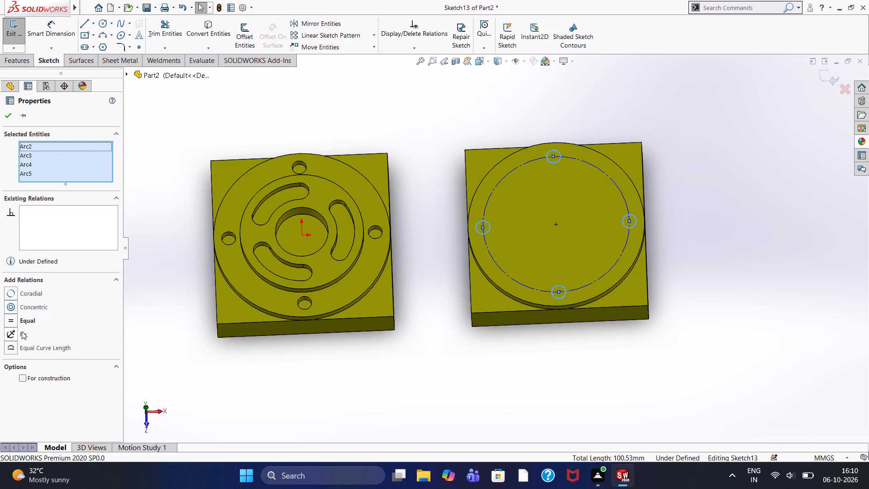
{"action": "left_click", "coordinate": [32, 319], "text": "ctrl"}
{"action": "left_click", "coordinate": [5, 112]}
Dimension one small hole circle at 8 mm diameter and the construction circle through the hole centres at 83 mm diameter.
{"action": "left_click", "coordinate": [62, 23]}
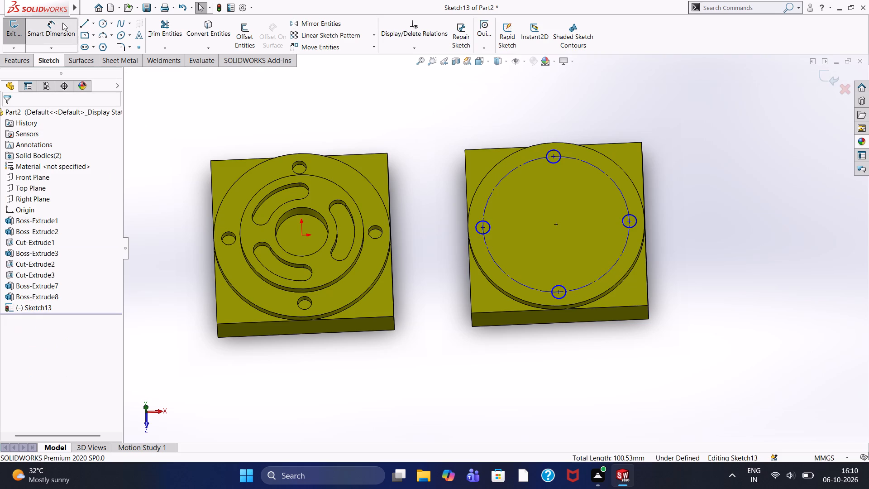
{"action": "left_click", "coordinate": [559, 149]}
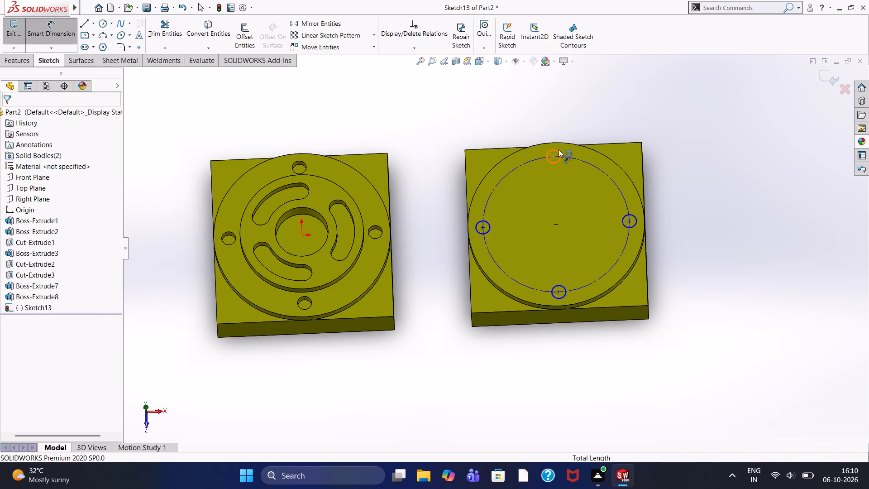
{"action": "left_click", "coordinate": [587, 122]}
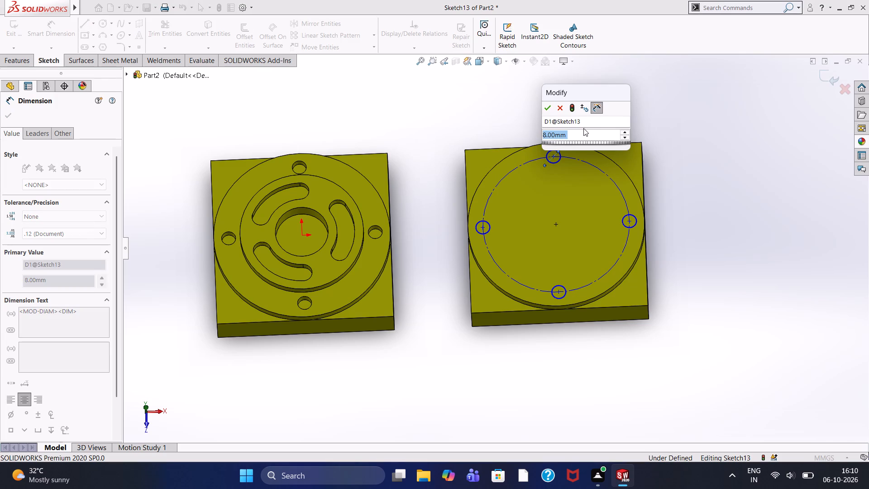
{"action": "left_click", "coordinate": [550, 110]}
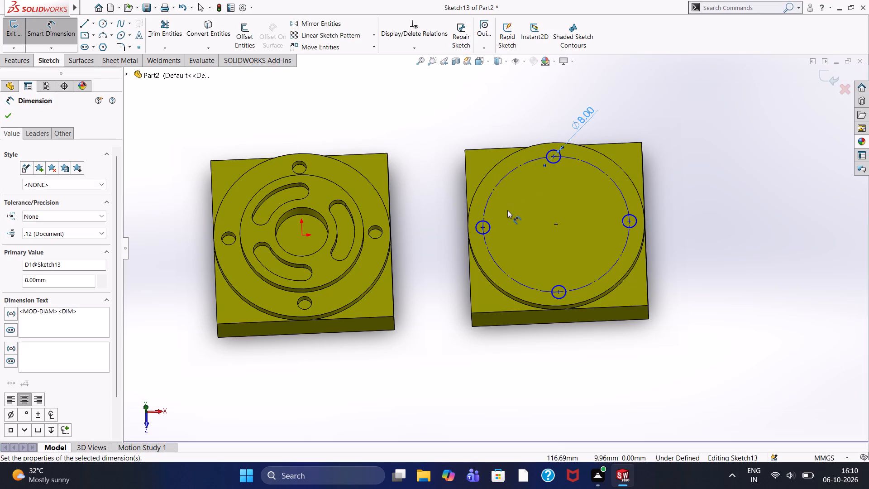
{"action": "left_click", "coordinate": [500, 184]}
{"action": "left_click", "coordinate": [466, 121]}
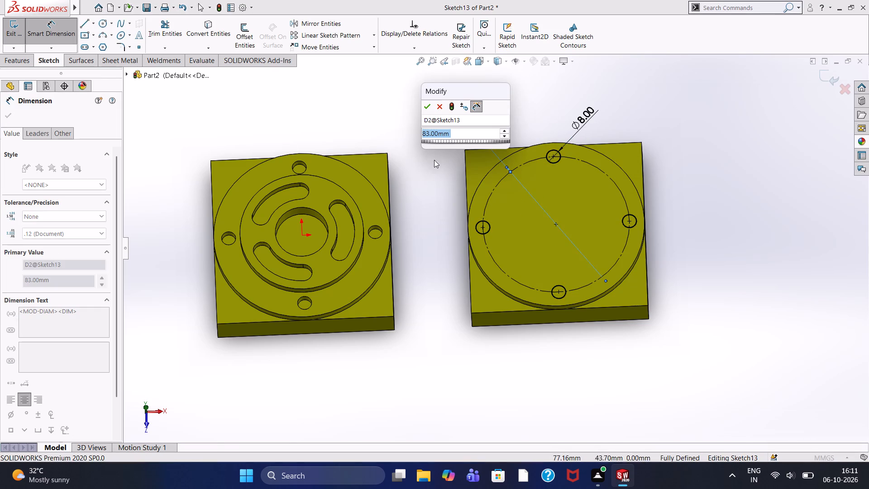
{"action": "left_click", "coordinate": [427, 109]}
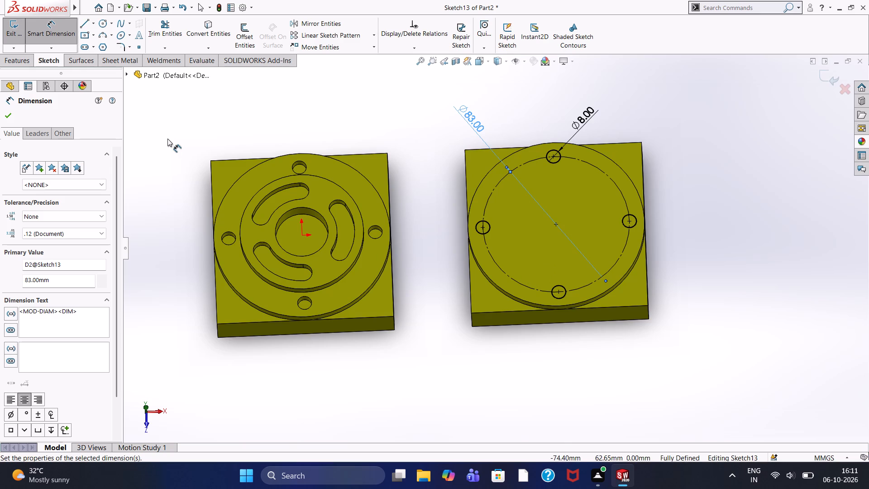
{"action": "left_click", "coordinate": [12, 118]}
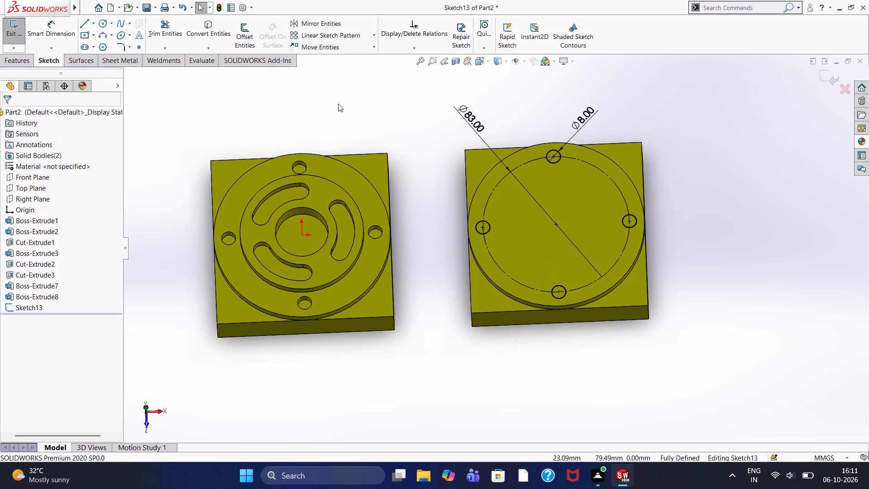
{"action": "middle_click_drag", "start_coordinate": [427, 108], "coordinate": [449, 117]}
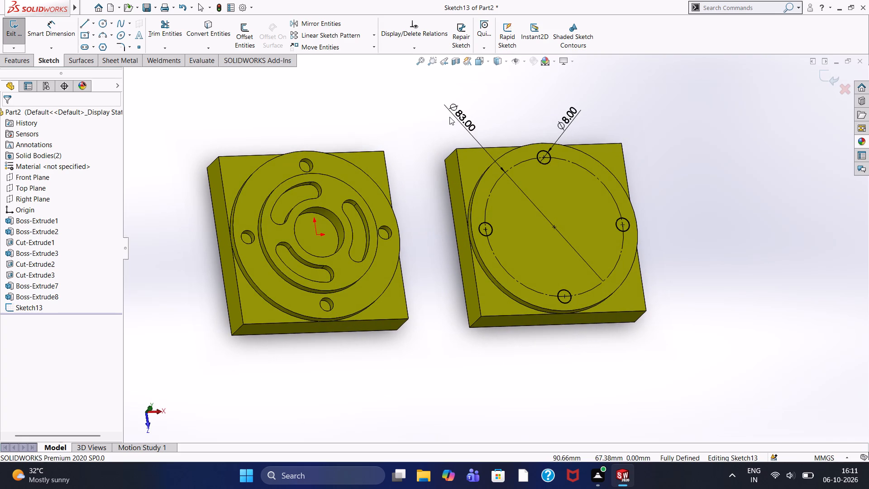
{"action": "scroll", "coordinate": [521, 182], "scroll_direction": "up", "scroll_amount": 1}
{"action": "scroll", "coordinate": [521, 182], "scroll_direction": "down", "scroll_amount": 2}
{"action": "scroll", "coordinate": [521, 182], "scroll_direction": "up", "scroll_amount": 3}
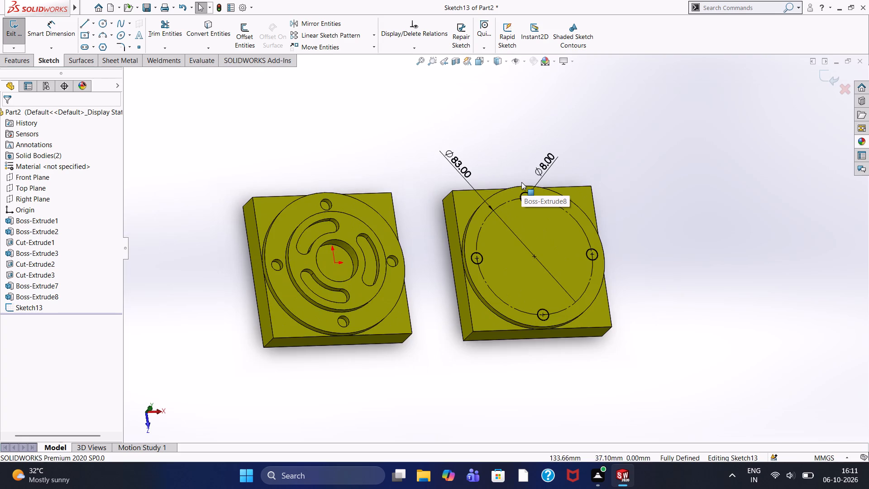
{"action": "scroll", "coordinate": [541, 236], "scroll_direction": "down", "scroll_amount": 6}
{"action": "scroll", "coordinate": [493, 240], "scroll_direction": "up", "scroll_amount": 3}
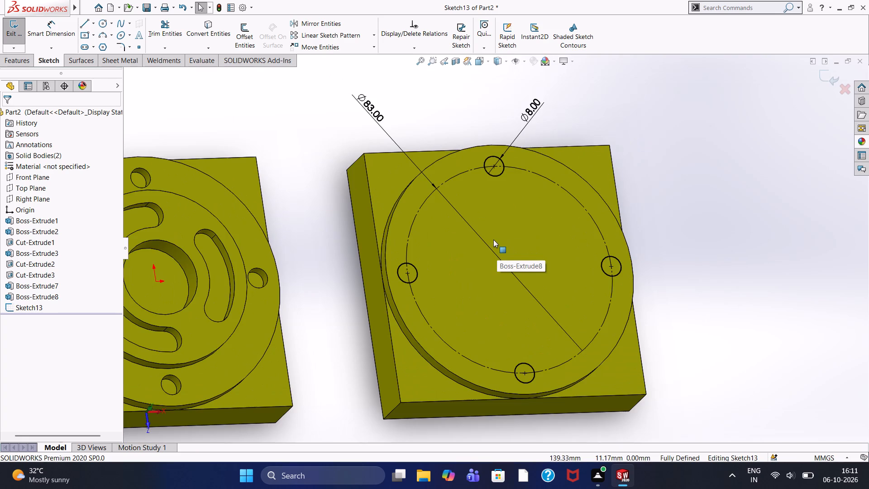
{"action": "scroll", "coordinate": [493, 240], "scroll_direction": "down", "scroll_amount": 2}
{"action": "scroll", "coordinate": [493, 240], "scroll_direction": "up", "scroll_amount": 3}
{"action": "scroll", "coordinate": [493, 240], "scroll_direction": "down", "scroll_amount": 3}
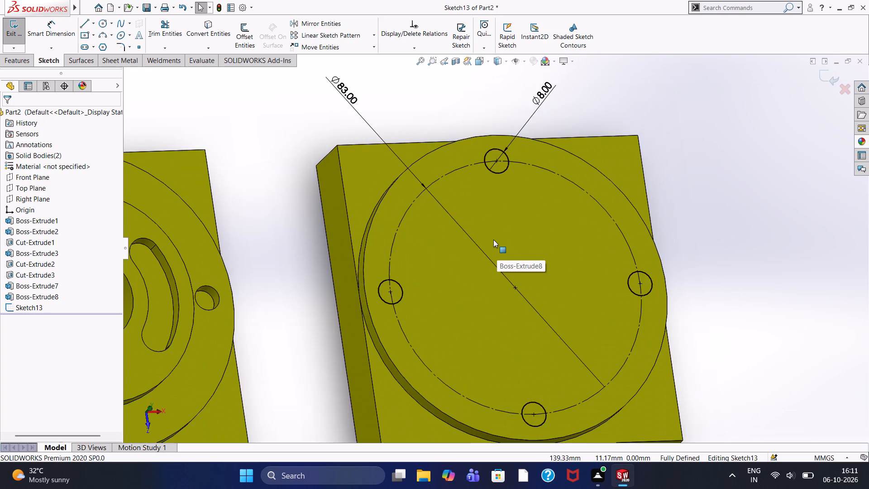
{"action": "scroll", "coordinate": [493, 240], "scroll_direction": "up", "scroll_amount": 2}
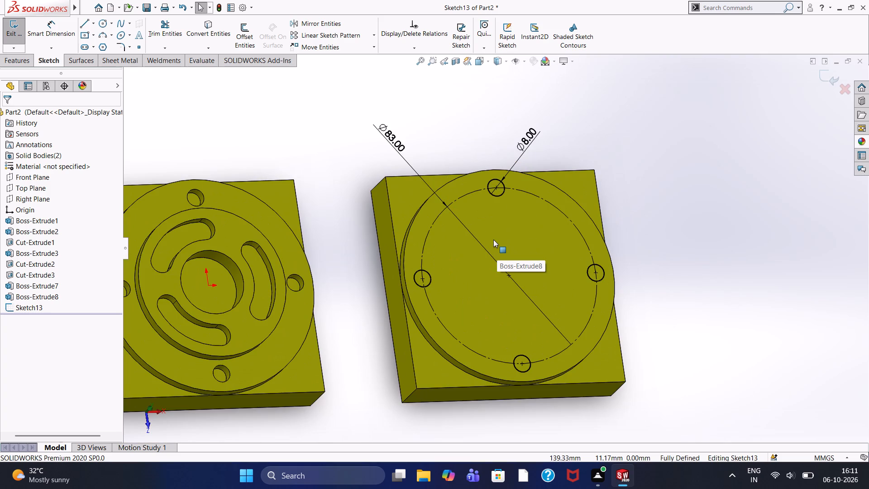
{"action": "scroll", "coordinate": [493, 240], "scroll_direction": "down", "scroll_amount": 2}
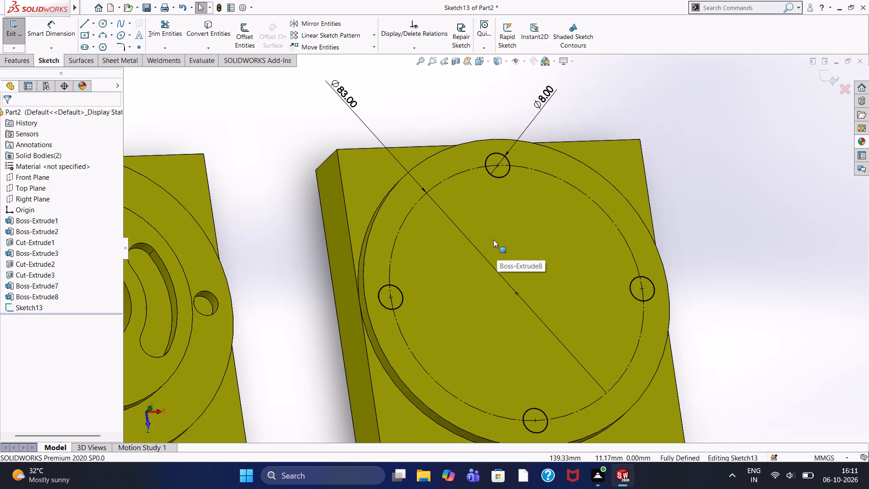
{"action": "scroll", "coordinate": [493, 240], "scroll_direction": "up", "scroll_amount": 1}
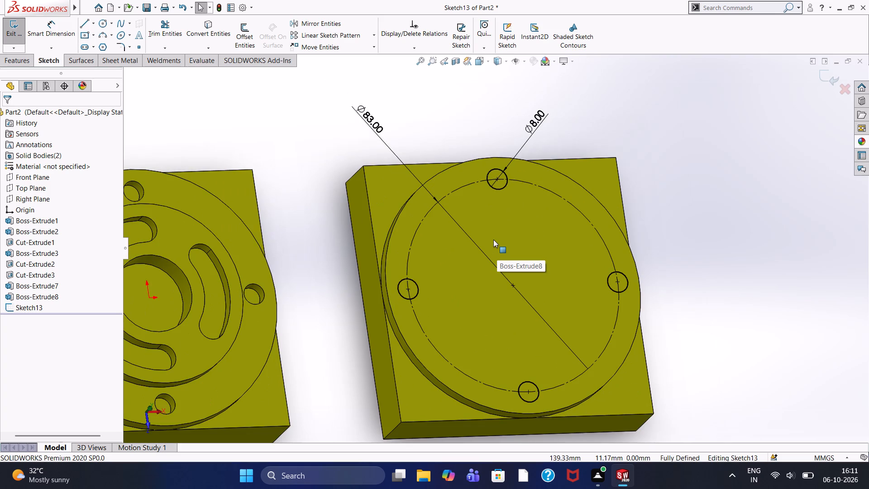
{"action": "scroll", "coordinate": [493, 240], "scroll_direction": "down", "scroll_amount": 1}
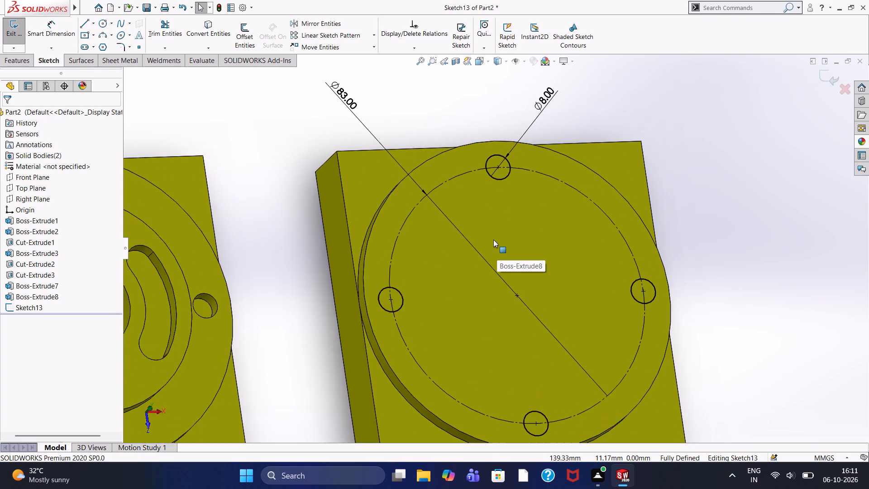
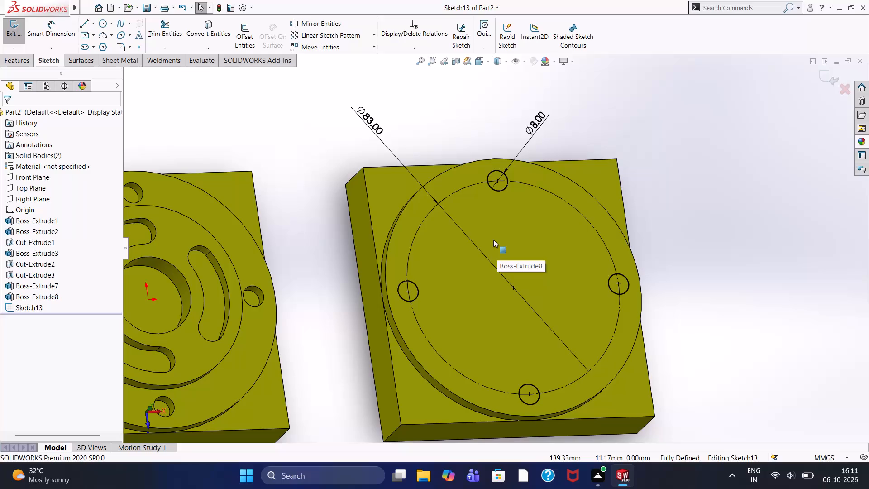
Inspect the four-hole circle sketch on the second round boss and compare it with the finished first body from several angles.
{"action": "scroll", "coordinate": [493, 240], "scroll_direction": "down", "scroll_amount": 1}
{"action": "scroll", "coordinate": [493, 240], "scroll_direction": "up", "scroll_amount": 1}
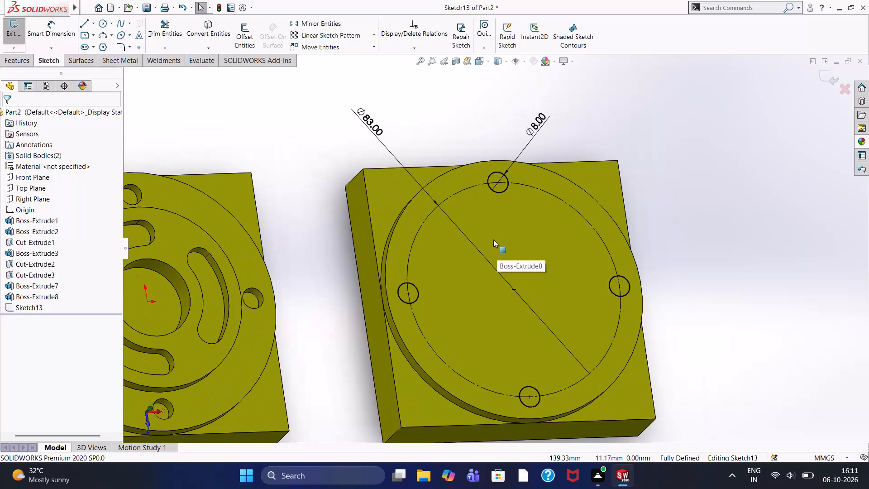
{"action": "scroll", "coordinate": [493, 240], "scroll_direction": "down", "scroll_amount": 2}
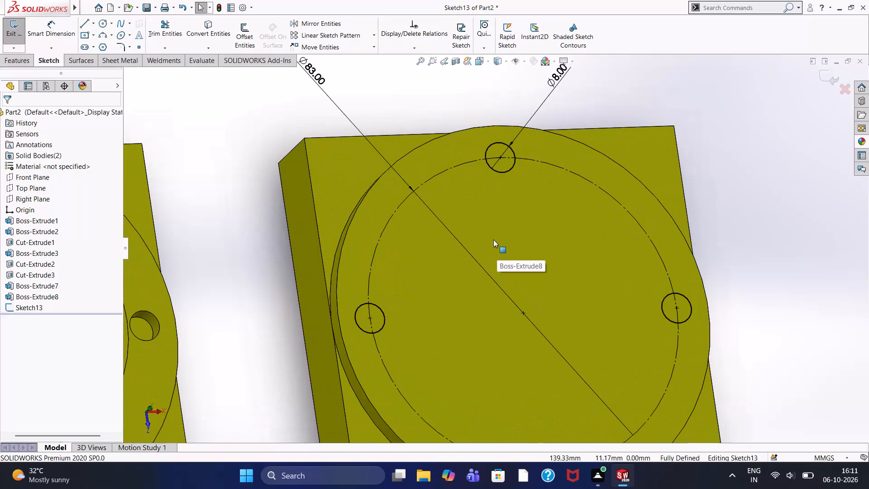
{"action": "scroll", "coordinate": [493, 240], "scroll_direction": "down", "scroll_amount": 2}
{"action": "scroll", "coordinate": [493, 240], "scroll_direction": "up", "scroll_amount": 2}
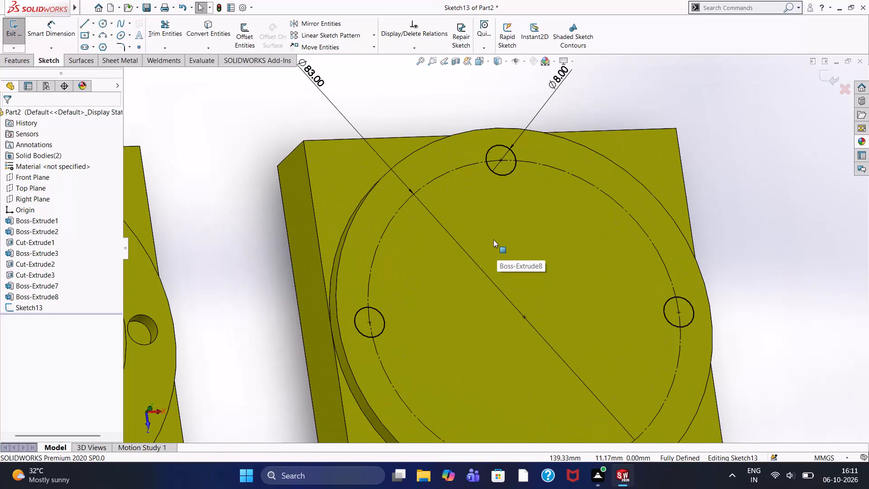
{"action": "scroll", "coordinate": [493, 240], "scroll_direction": "up", "scroll_amount": 2}
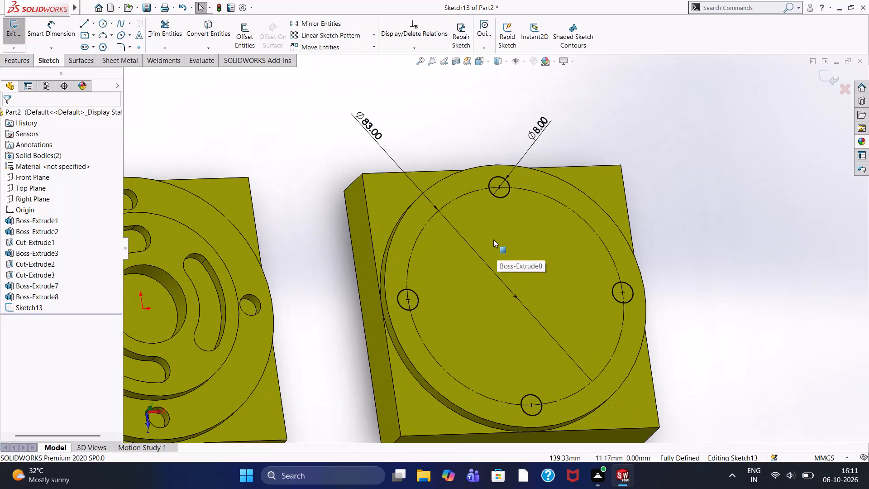
{"action": "scroll", "coordinate": [493, 240], "scroll_direction": "up", "scroll_amount": 4}
{"action": "middle_click_drag", "start_coordinate": [450, 376], "coordinate": [423, 290]}
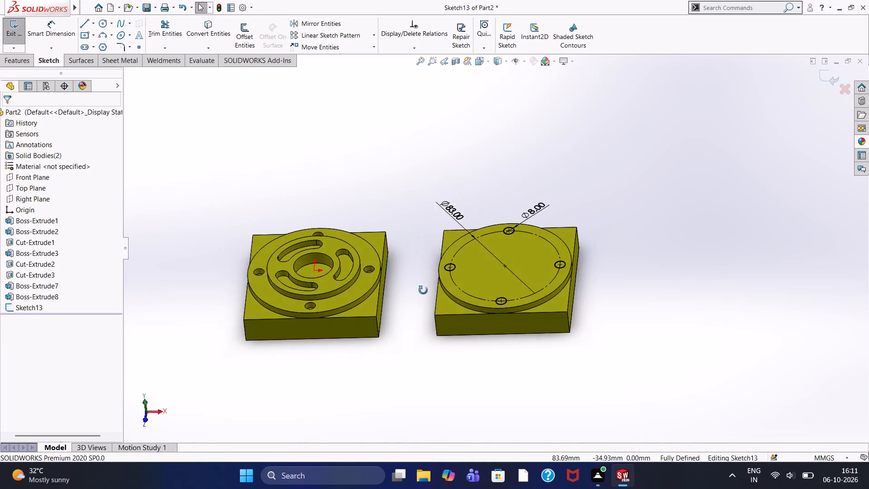
{"action": "middle_click_drag", "start_coordinate": [423, 290], "coordinate": [429, 281]}
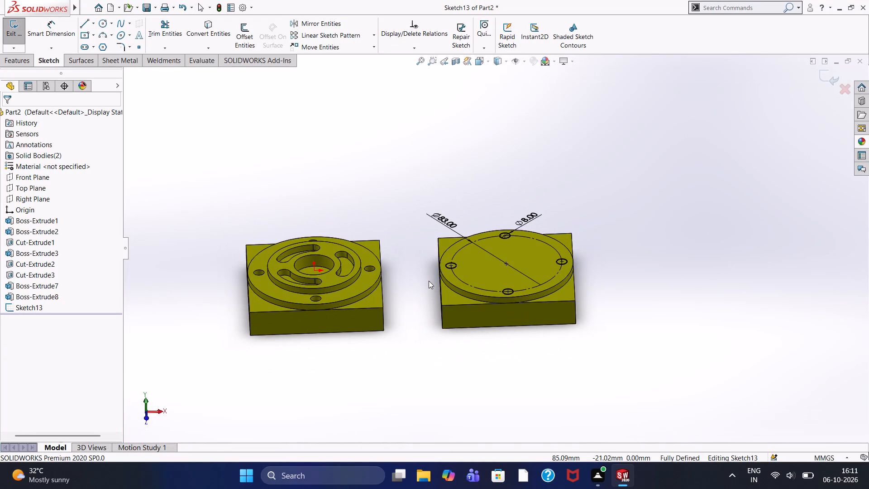
{"action": "scroll", "coordinate": [429, 281], "scroll_direction": "down", "scroll_amount": 3}
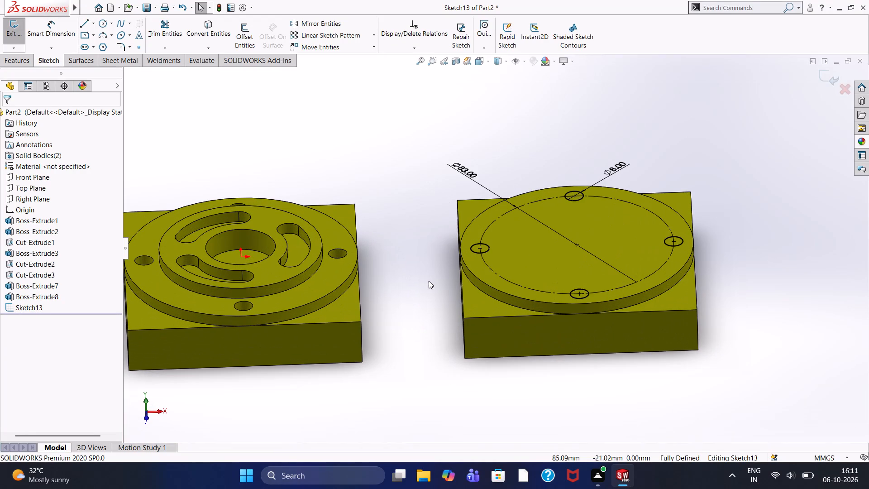
{"action": "scroll", "coordinate": [436, 274], "scroll_direction": "up", "scroll_amount": 1}
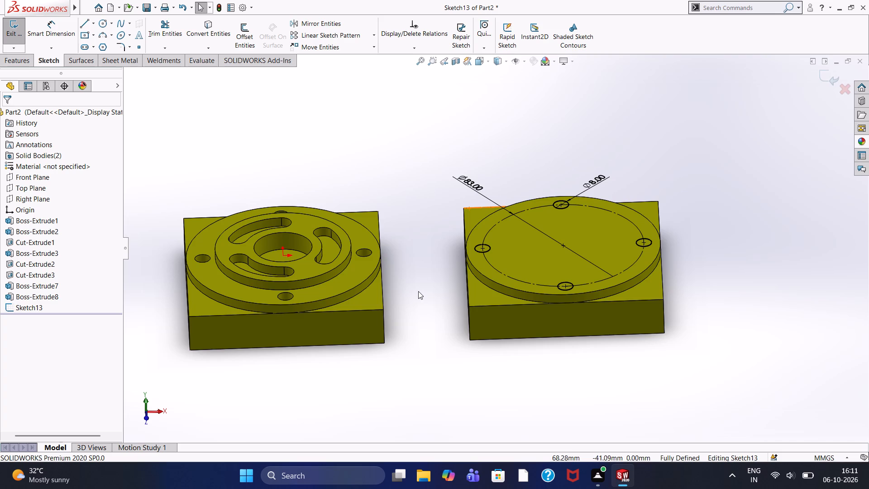
{"action": "scroll", "coordinate": [418, 291], "scroll_direction": "up", "scroll_amount": 3}
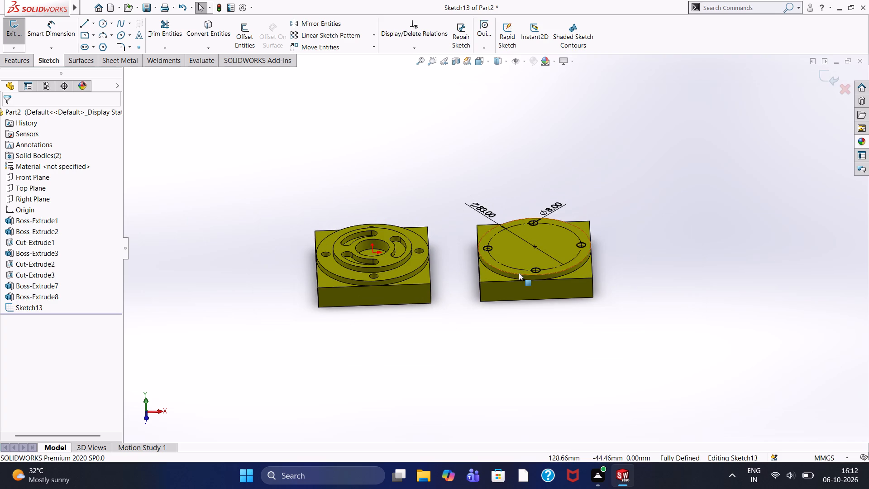
{"action": "scroll", "coordinate": [519, 273], "scroll_direction": "down", "scroll_amount": 4}
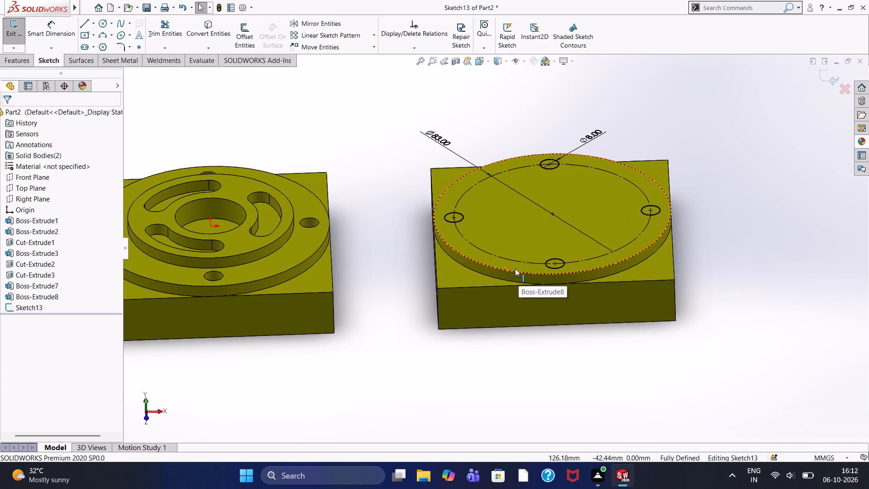
{"action": "scroll", "coordinate": [515, 268], "scroll_direction": "down", "scroll_amount": 2}
{"action": "scroll", "coordinate": [515, 268], "scroll_direction": "up", "scroll_amount": 2}
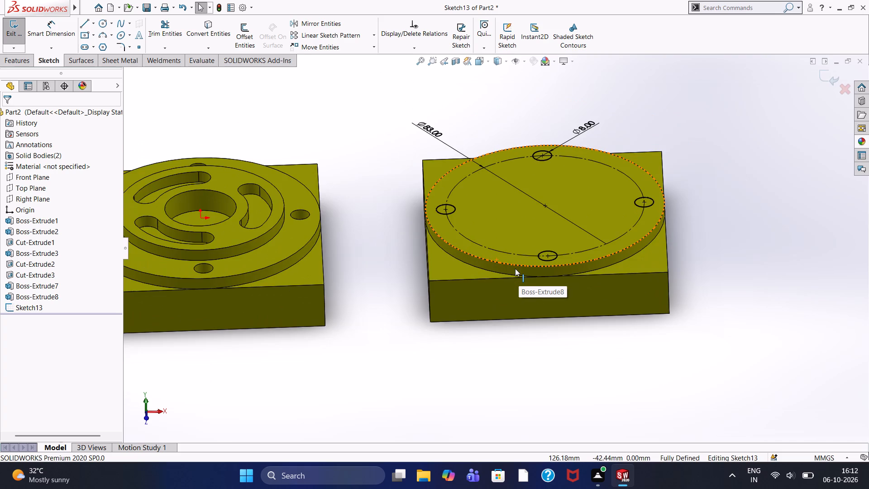
{"action": "scroll", "coordinate": [515, 268], "scroll_direction": "down", "scroll_amount": 2}
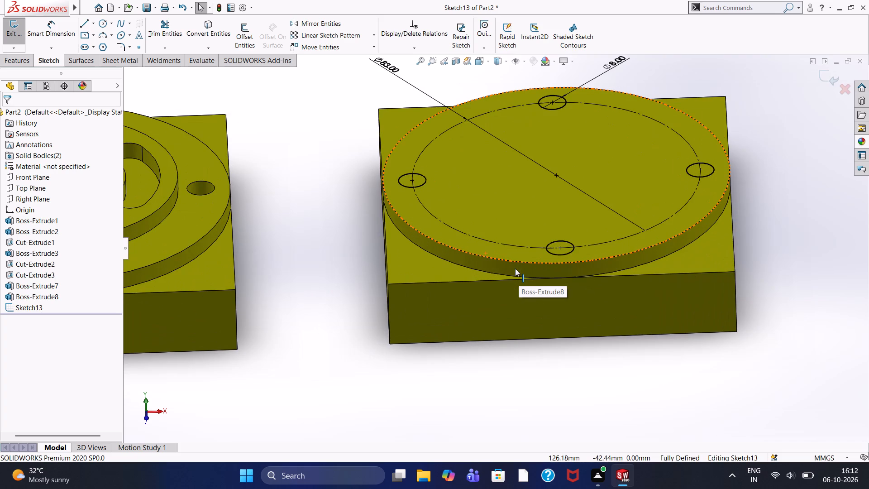
{"action": "scroll", "coordinate": [515, 268], "scroll_direction": "up", "scroll_amount": 1}
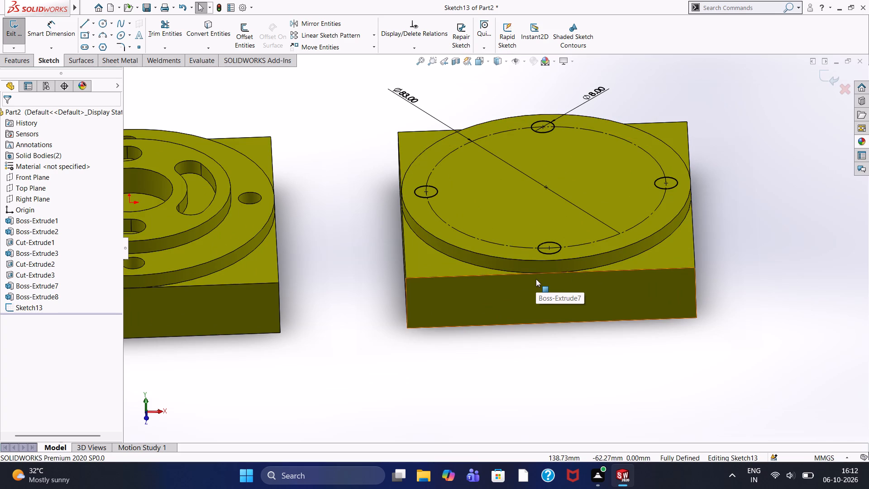
{"action": "scroll", "coordinate": [536, 279], "scroll_direction": "up", "scroll_amount": 1}
{"action": "scroll", "coordinate": [591, 201], "scroll_direction": "down", "scroll_amount": 2}
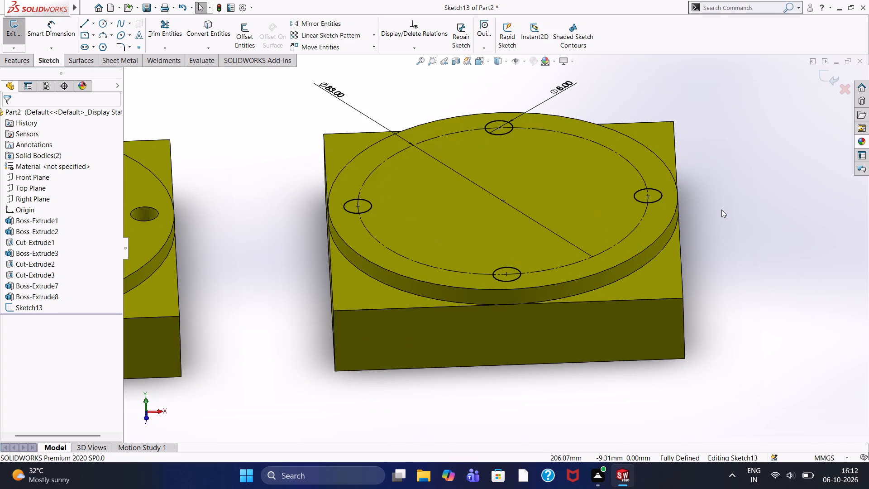
{"action": "middle_click_drag", "start_coordinate": [721, 210], "coordinate": [744, 314]}
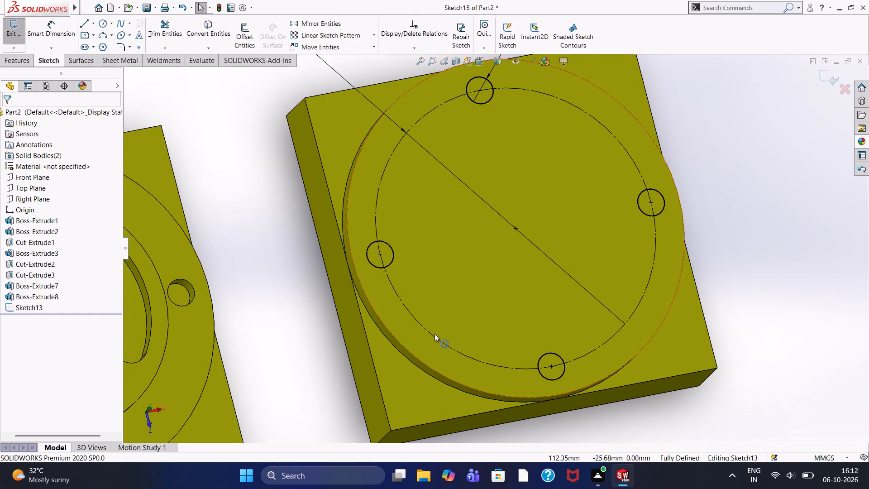
{"action": "scroll", "coordinate": [434, 334], "scroll_direction": "up", "scroll_amount": 1}
{"action": "scroll", "coordinate": [434, 334], "scroll_direction": "down", "scroll_amount": 3}
{"action": "scroll", "coordinate": [434, 335], "scroll_direction": "up", "scroll_amount": 1}
{"action": "scroll", "coordinate": [434, 335], "scroll_direction": "down", "scroll_amount": 4}
{"action": "scroll", "coordinate": [434, 335], "scroll_direction": "up", "scroll_amount": 1}
{"action": "scroll", "coordinate": [373, 349], "scroll_direction": "up", "scroll_amount": 3}
{"action": "scroll", "coordinate": [383, 313], "scroll_direction": "down", "scroll_amount": 1}
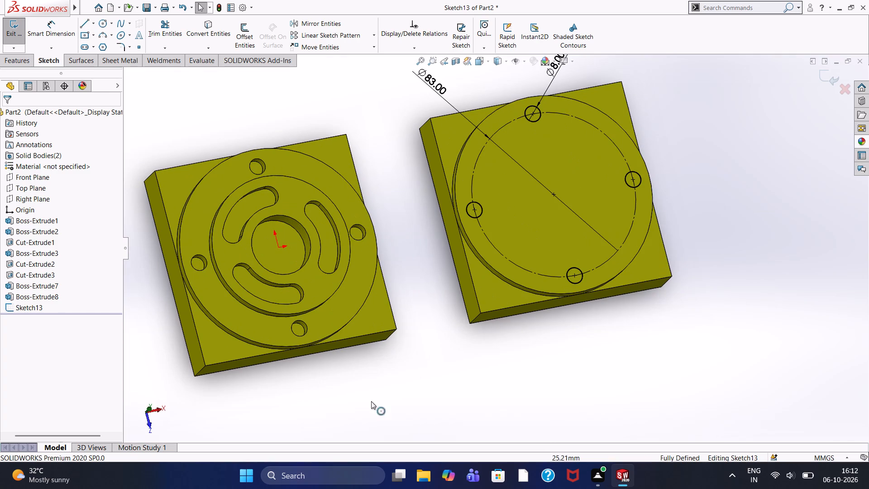
{"action": "middle_click_drag", "start_coordinate": [482, 383], "coordinate": [456, 404]}
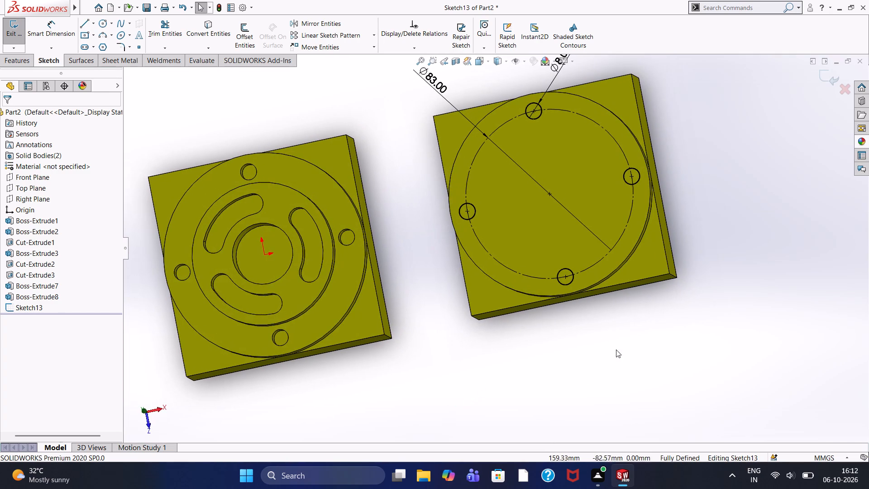
{"action": "middle_click_drag", "start_coordinate": [653, 317], "coordinate": [662, 359]}
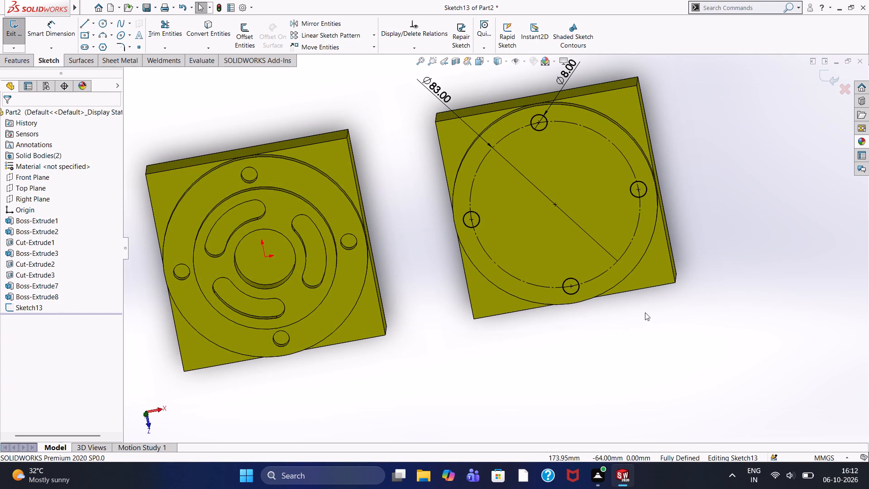
{"action": "scroll", "coordinate": [651, 286], "scroll_direction": "down", "scroll_amount": 1}
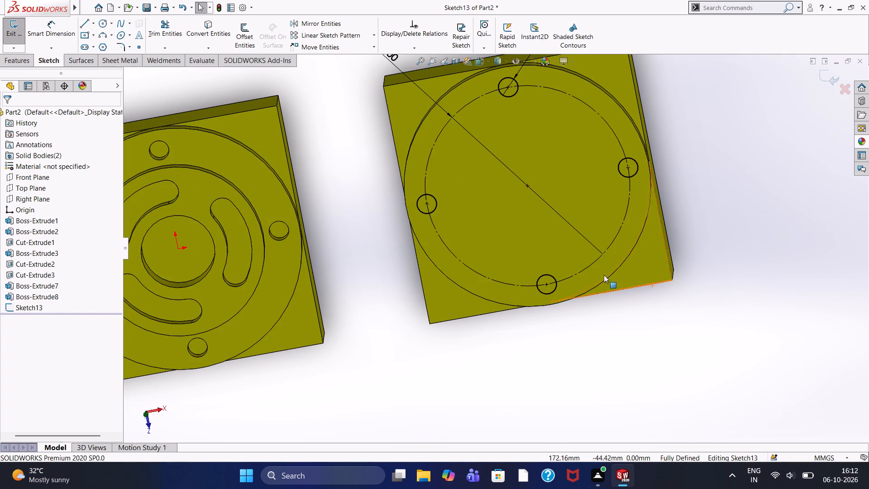
Orient the view normal to the top face of the second round boss.
{"action": "left_click", "coordinate": [521, 235]}
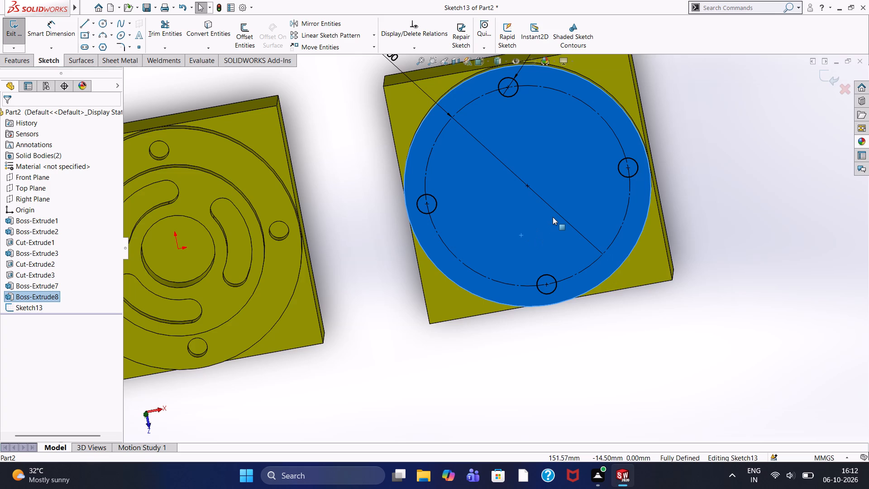
{"action": "key", "text": "ctrl+8"}
{"action": "scroll", "coordinate": [613, 240], "scroll_direction": "down", "scroll_amount": 4}
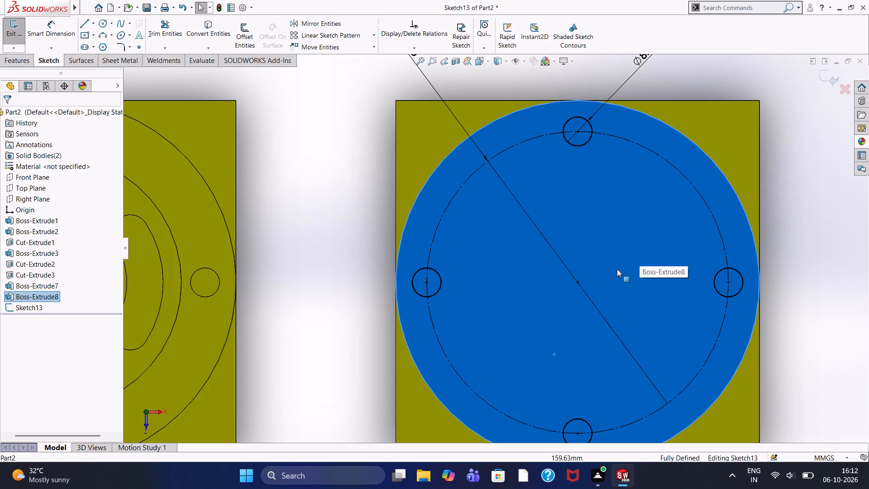
{"action": "left_click", "coordinate": [360, 190]}
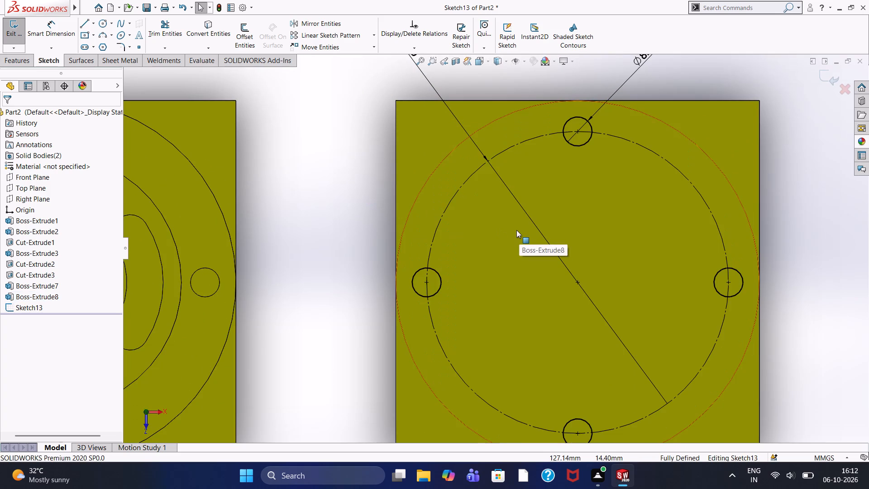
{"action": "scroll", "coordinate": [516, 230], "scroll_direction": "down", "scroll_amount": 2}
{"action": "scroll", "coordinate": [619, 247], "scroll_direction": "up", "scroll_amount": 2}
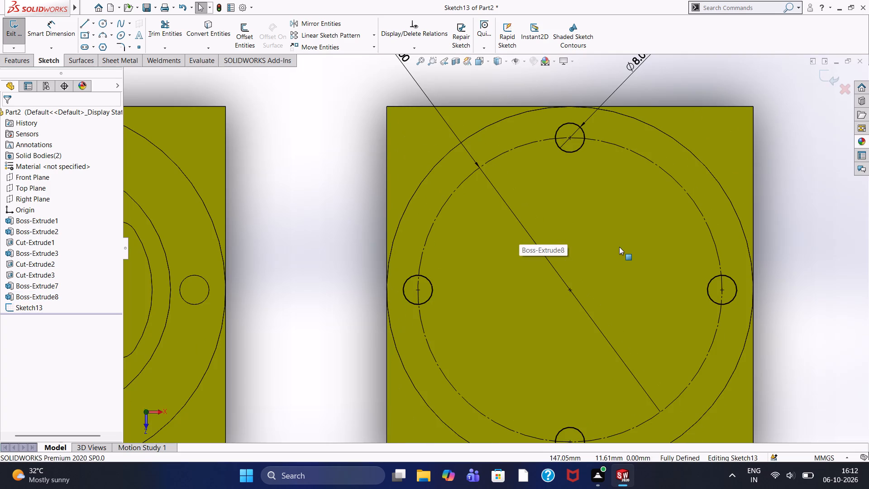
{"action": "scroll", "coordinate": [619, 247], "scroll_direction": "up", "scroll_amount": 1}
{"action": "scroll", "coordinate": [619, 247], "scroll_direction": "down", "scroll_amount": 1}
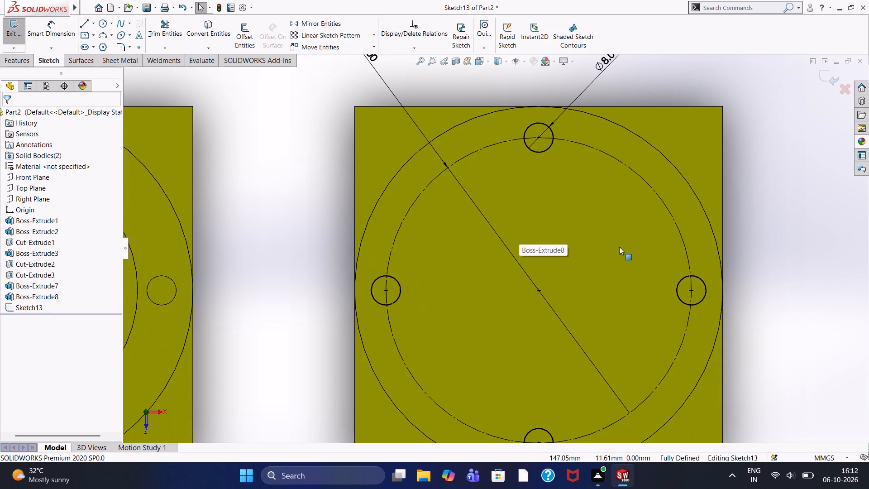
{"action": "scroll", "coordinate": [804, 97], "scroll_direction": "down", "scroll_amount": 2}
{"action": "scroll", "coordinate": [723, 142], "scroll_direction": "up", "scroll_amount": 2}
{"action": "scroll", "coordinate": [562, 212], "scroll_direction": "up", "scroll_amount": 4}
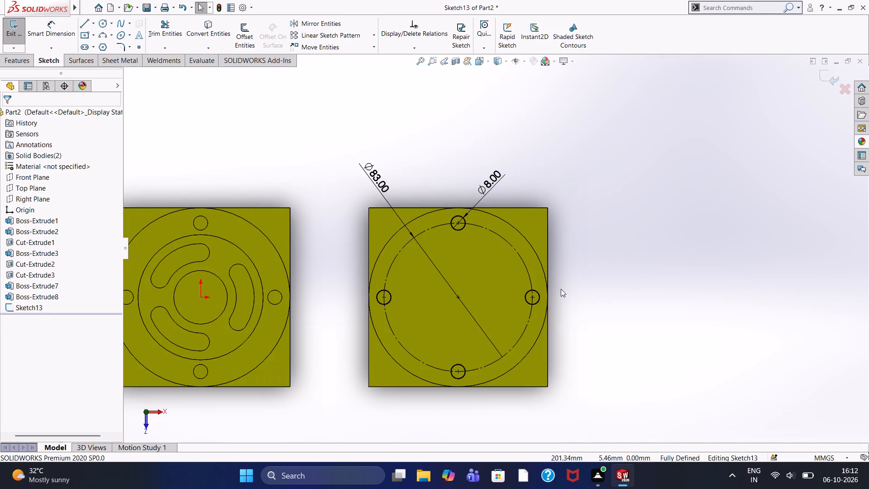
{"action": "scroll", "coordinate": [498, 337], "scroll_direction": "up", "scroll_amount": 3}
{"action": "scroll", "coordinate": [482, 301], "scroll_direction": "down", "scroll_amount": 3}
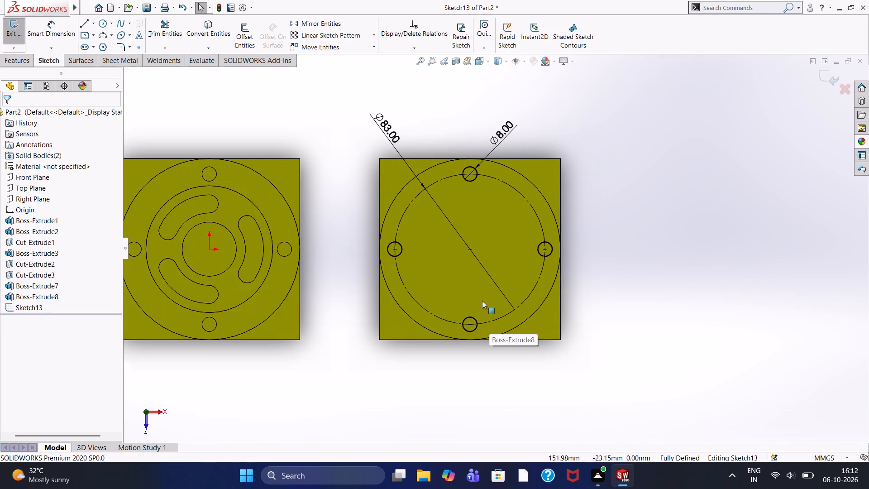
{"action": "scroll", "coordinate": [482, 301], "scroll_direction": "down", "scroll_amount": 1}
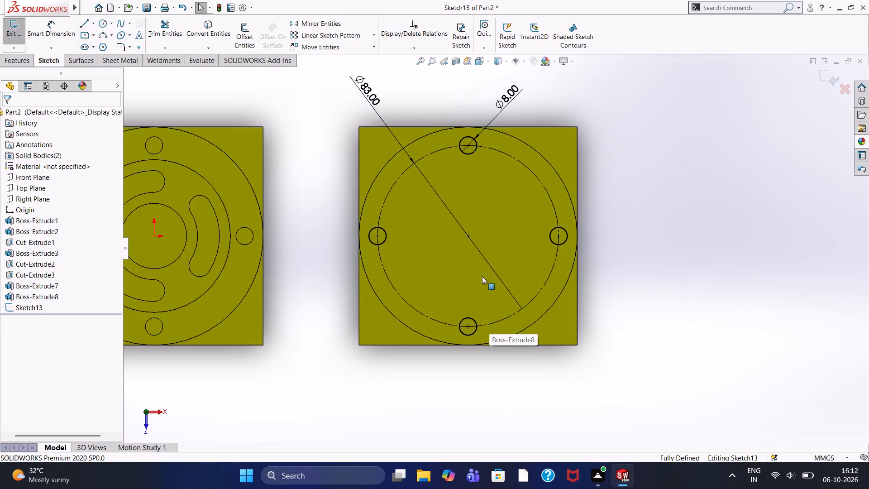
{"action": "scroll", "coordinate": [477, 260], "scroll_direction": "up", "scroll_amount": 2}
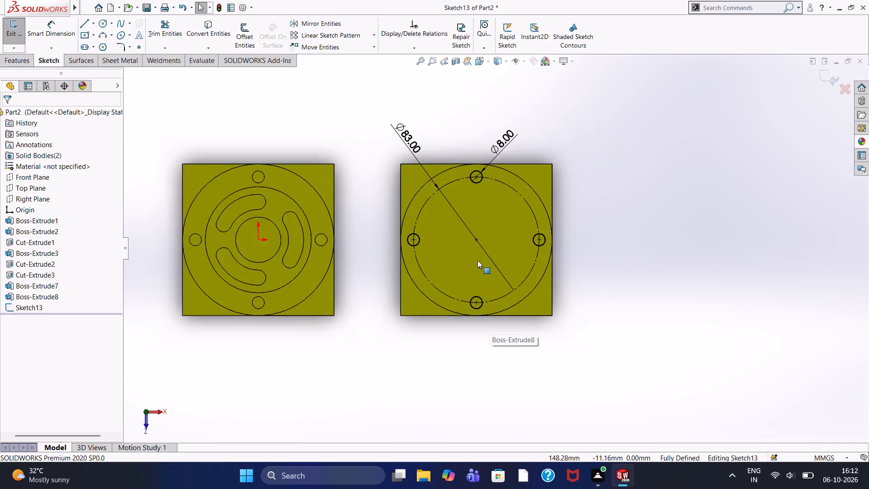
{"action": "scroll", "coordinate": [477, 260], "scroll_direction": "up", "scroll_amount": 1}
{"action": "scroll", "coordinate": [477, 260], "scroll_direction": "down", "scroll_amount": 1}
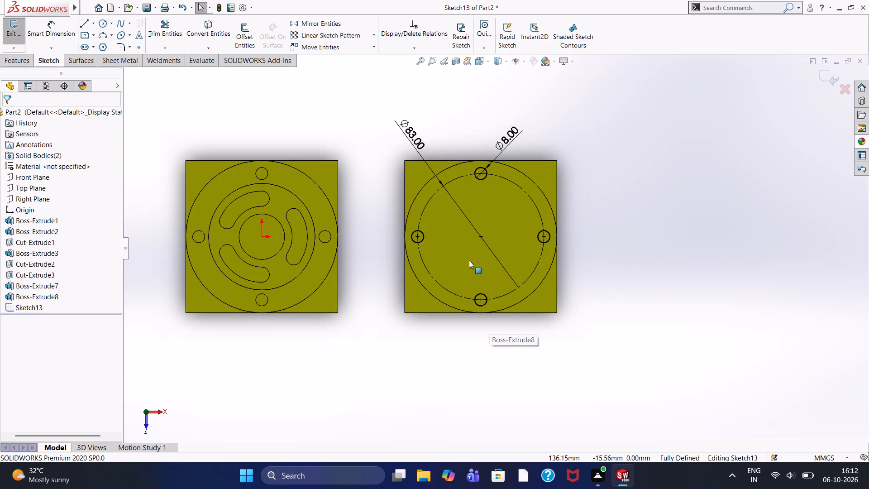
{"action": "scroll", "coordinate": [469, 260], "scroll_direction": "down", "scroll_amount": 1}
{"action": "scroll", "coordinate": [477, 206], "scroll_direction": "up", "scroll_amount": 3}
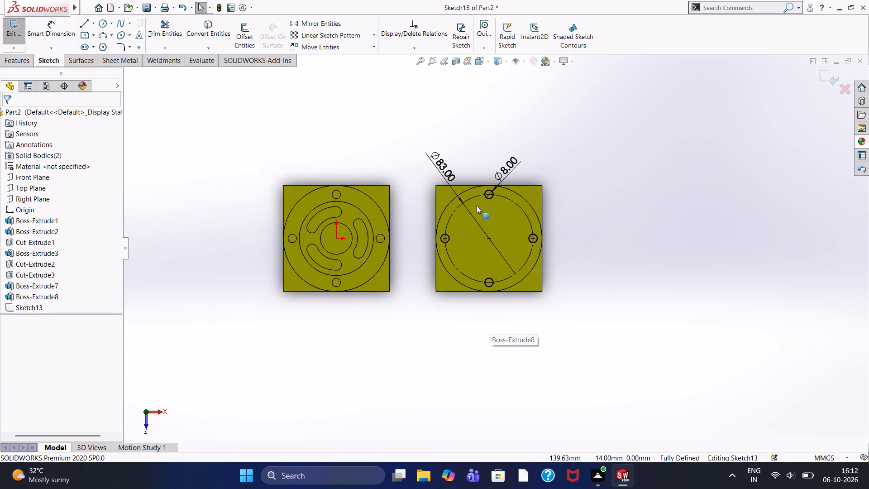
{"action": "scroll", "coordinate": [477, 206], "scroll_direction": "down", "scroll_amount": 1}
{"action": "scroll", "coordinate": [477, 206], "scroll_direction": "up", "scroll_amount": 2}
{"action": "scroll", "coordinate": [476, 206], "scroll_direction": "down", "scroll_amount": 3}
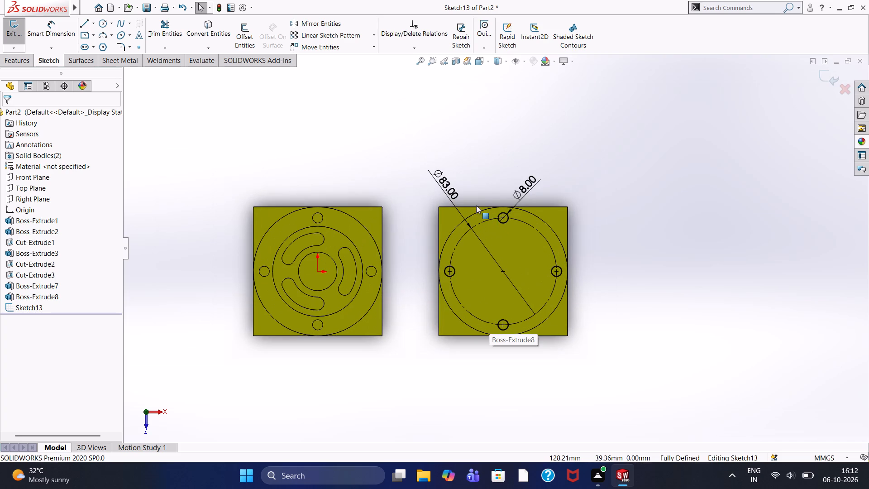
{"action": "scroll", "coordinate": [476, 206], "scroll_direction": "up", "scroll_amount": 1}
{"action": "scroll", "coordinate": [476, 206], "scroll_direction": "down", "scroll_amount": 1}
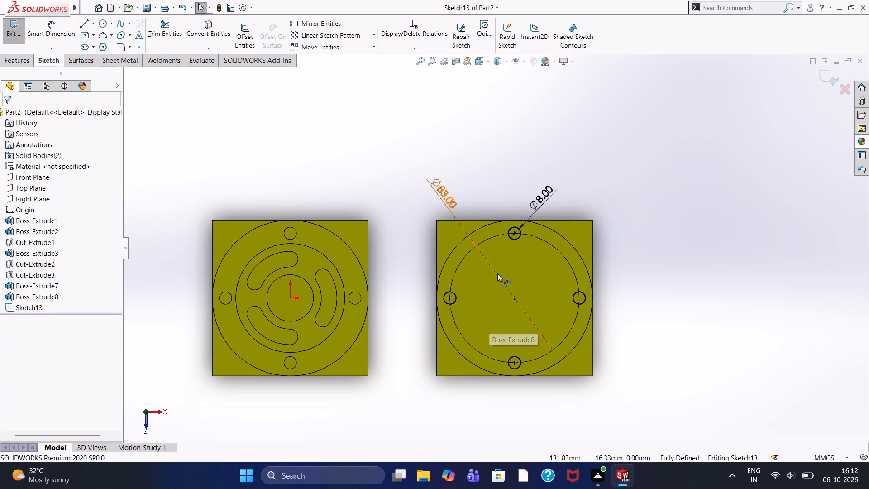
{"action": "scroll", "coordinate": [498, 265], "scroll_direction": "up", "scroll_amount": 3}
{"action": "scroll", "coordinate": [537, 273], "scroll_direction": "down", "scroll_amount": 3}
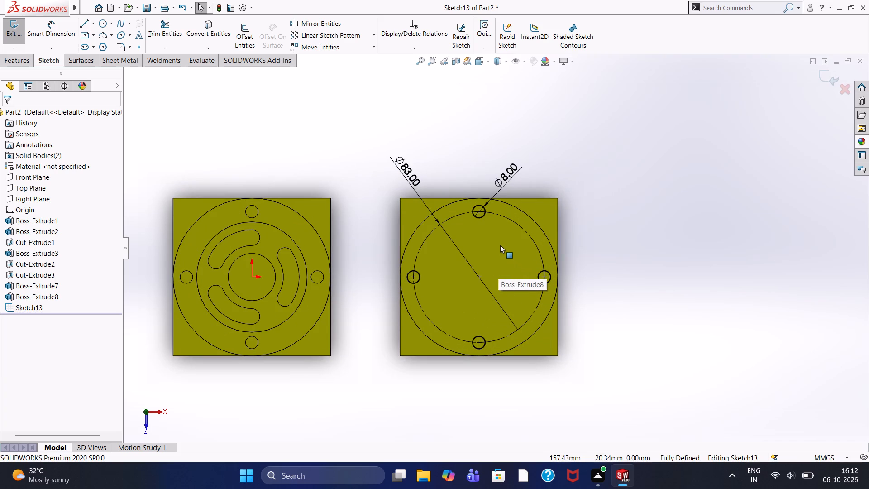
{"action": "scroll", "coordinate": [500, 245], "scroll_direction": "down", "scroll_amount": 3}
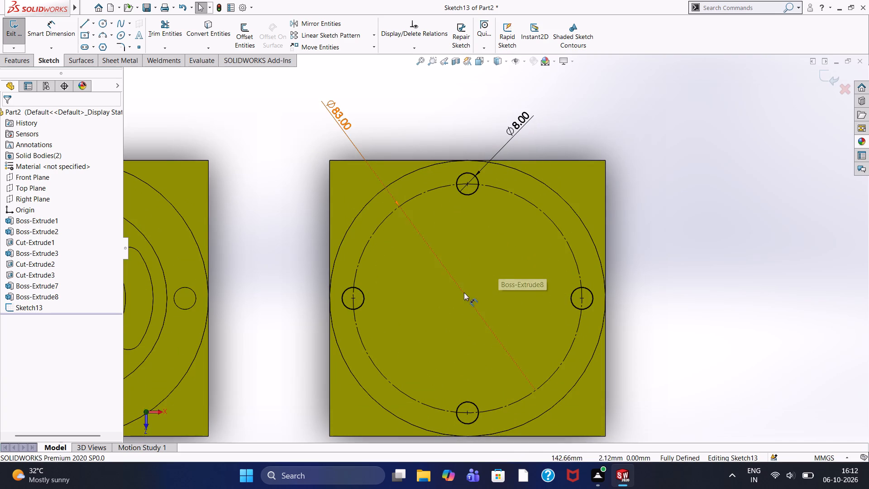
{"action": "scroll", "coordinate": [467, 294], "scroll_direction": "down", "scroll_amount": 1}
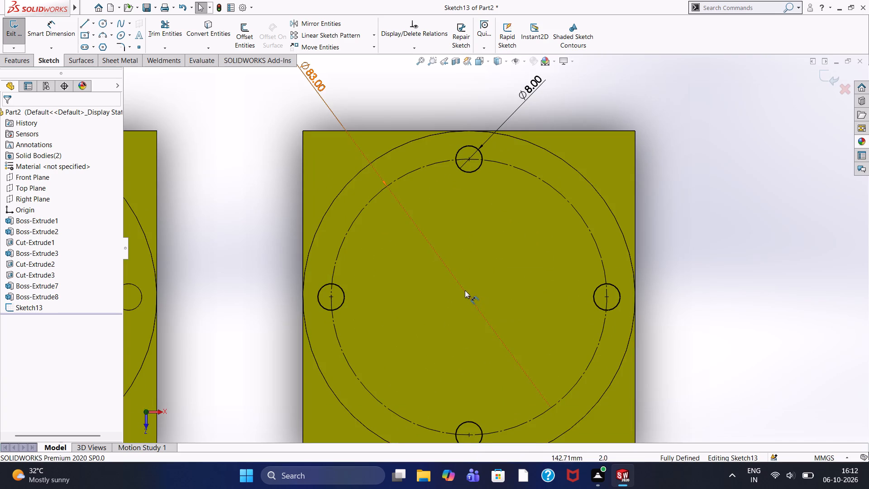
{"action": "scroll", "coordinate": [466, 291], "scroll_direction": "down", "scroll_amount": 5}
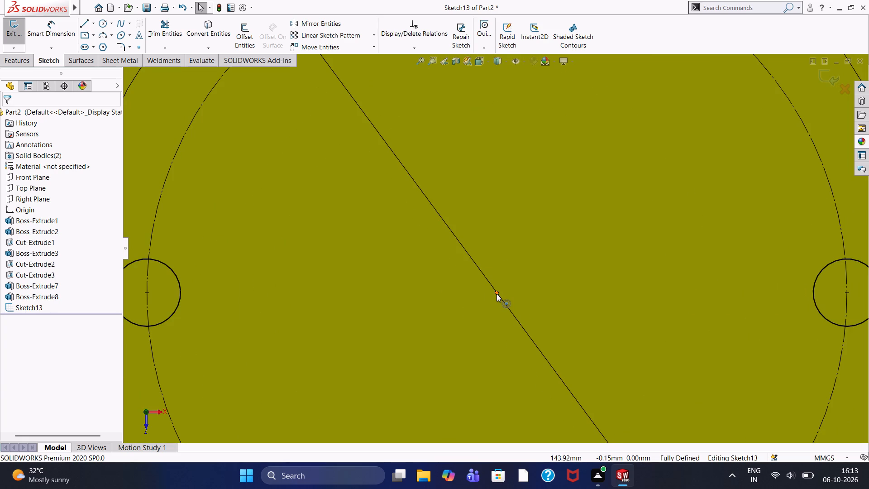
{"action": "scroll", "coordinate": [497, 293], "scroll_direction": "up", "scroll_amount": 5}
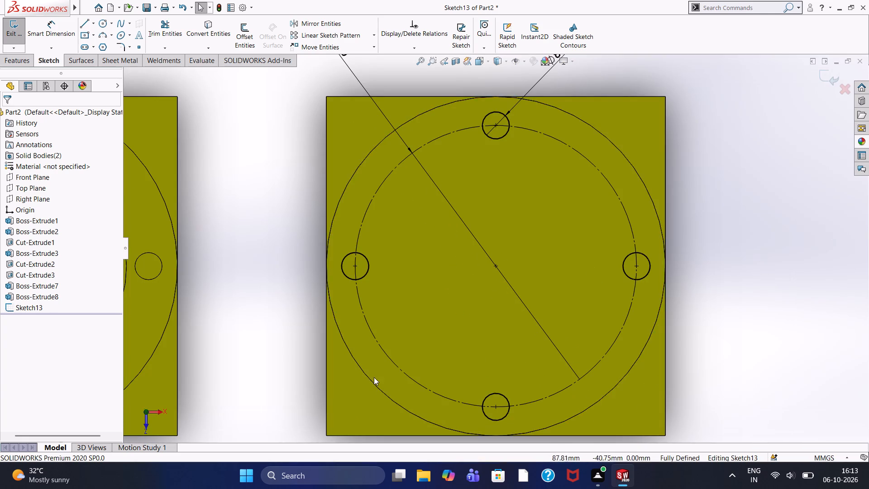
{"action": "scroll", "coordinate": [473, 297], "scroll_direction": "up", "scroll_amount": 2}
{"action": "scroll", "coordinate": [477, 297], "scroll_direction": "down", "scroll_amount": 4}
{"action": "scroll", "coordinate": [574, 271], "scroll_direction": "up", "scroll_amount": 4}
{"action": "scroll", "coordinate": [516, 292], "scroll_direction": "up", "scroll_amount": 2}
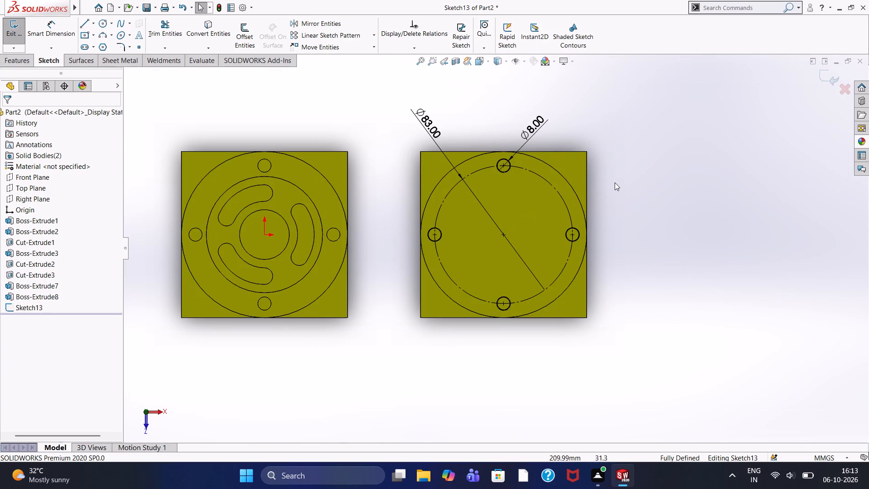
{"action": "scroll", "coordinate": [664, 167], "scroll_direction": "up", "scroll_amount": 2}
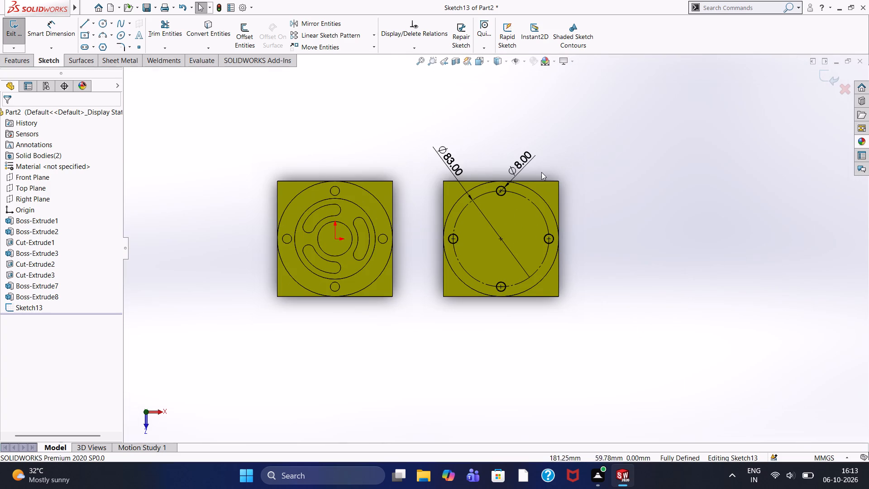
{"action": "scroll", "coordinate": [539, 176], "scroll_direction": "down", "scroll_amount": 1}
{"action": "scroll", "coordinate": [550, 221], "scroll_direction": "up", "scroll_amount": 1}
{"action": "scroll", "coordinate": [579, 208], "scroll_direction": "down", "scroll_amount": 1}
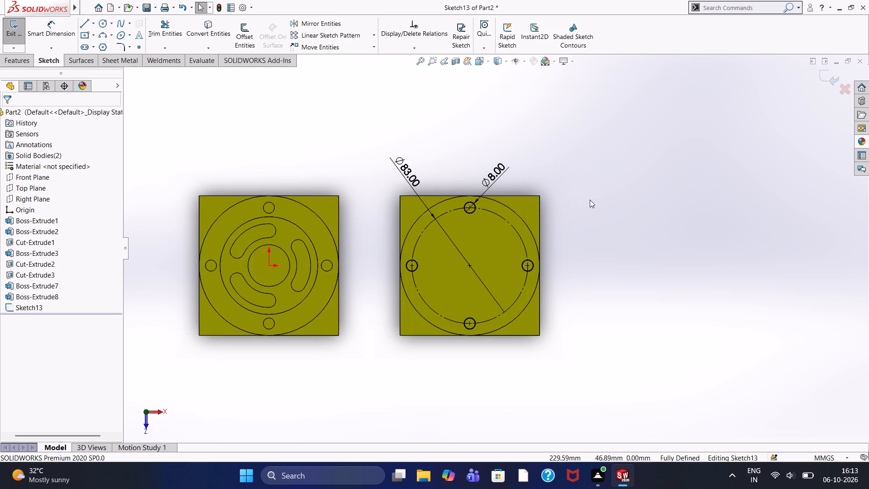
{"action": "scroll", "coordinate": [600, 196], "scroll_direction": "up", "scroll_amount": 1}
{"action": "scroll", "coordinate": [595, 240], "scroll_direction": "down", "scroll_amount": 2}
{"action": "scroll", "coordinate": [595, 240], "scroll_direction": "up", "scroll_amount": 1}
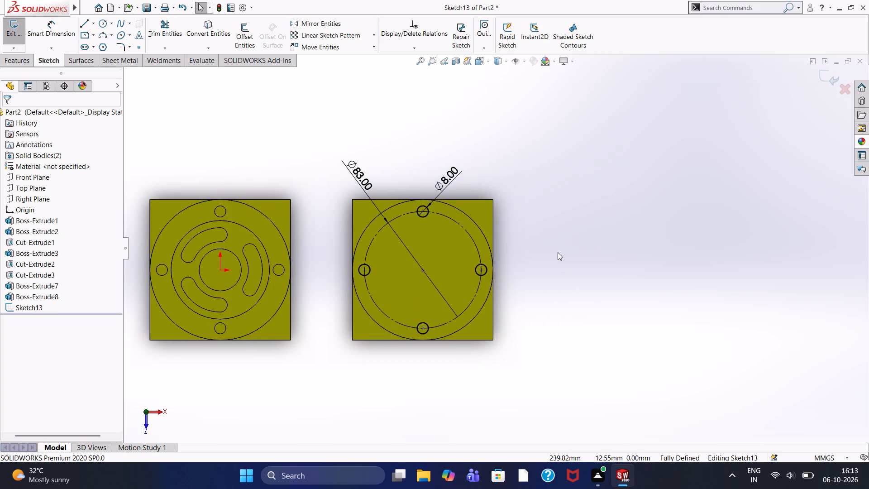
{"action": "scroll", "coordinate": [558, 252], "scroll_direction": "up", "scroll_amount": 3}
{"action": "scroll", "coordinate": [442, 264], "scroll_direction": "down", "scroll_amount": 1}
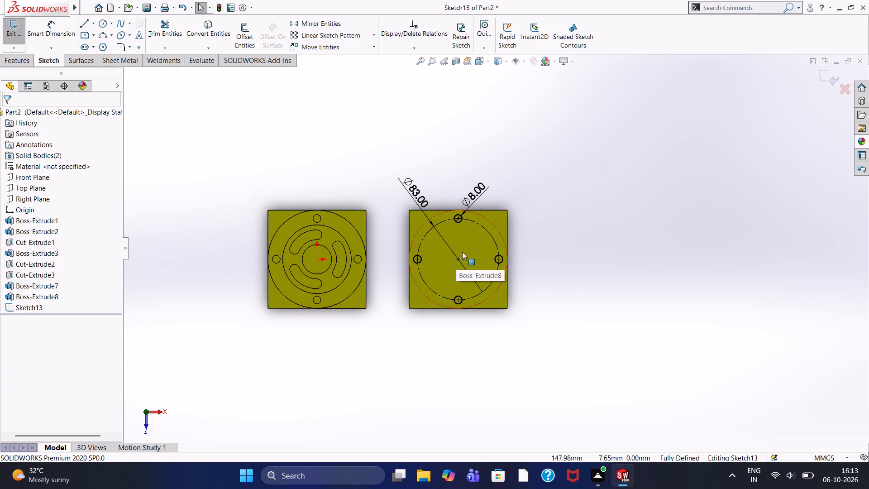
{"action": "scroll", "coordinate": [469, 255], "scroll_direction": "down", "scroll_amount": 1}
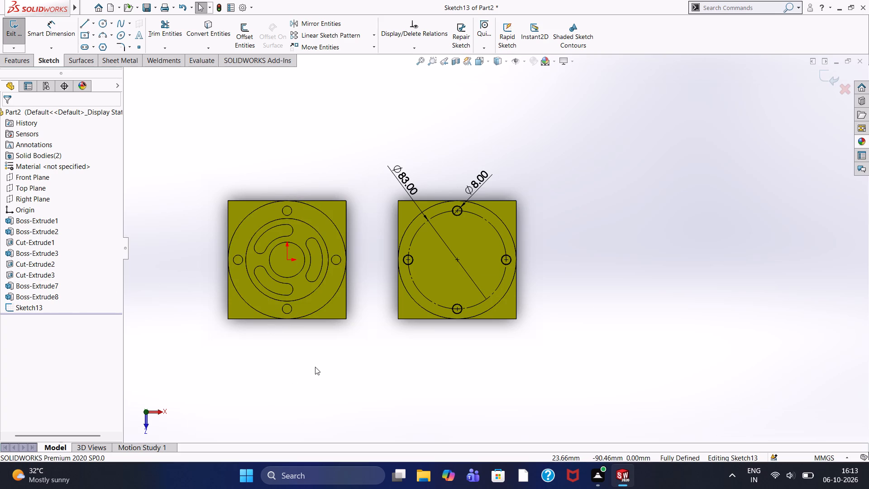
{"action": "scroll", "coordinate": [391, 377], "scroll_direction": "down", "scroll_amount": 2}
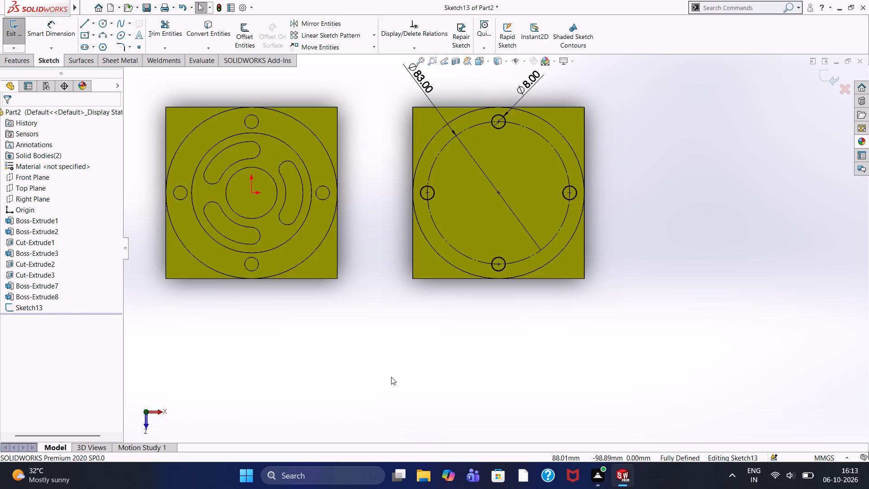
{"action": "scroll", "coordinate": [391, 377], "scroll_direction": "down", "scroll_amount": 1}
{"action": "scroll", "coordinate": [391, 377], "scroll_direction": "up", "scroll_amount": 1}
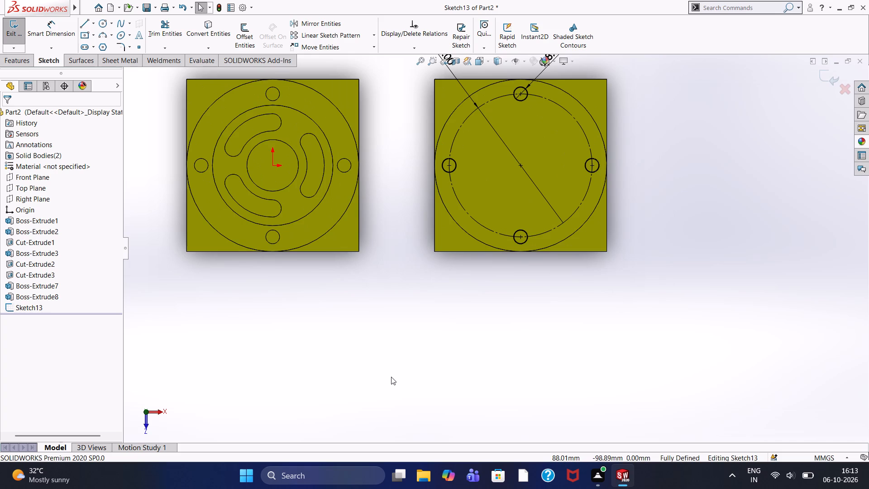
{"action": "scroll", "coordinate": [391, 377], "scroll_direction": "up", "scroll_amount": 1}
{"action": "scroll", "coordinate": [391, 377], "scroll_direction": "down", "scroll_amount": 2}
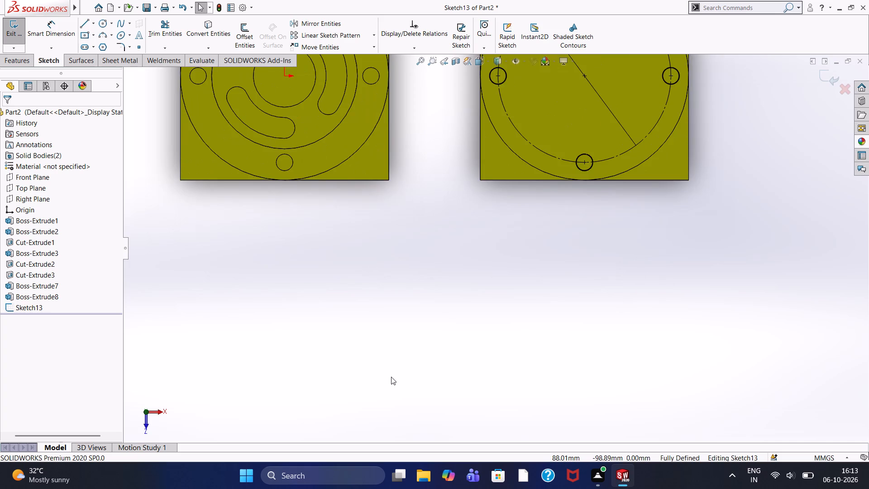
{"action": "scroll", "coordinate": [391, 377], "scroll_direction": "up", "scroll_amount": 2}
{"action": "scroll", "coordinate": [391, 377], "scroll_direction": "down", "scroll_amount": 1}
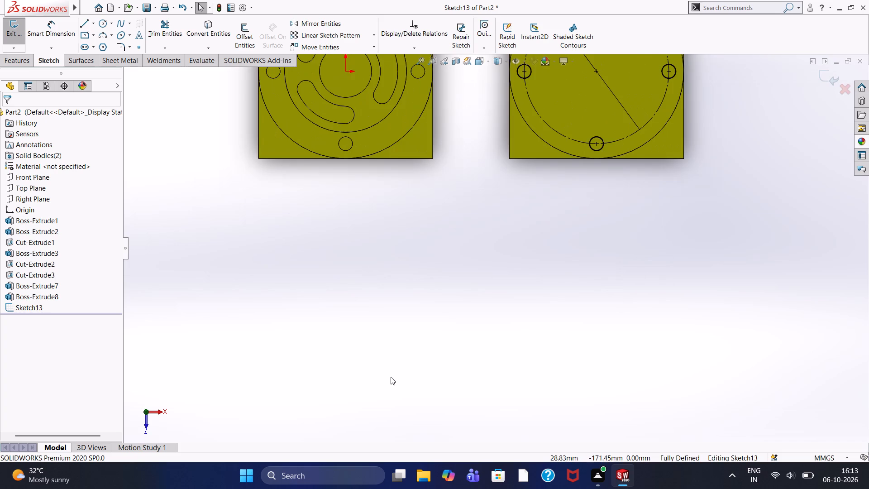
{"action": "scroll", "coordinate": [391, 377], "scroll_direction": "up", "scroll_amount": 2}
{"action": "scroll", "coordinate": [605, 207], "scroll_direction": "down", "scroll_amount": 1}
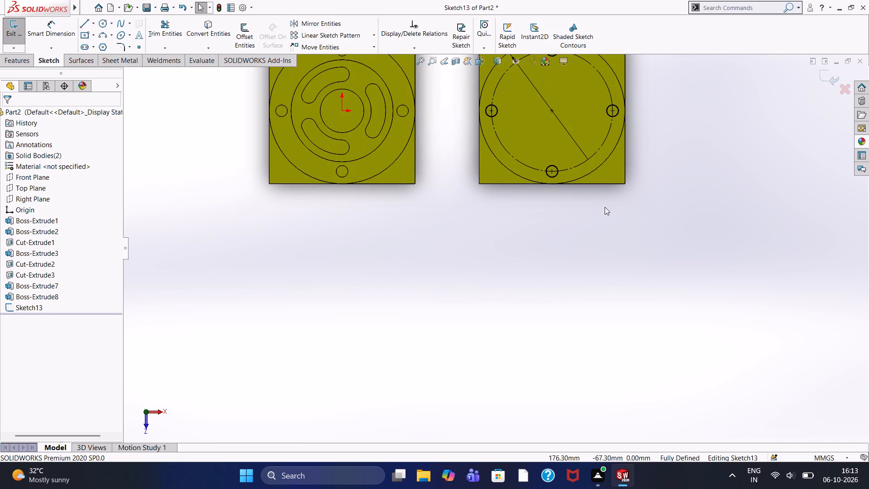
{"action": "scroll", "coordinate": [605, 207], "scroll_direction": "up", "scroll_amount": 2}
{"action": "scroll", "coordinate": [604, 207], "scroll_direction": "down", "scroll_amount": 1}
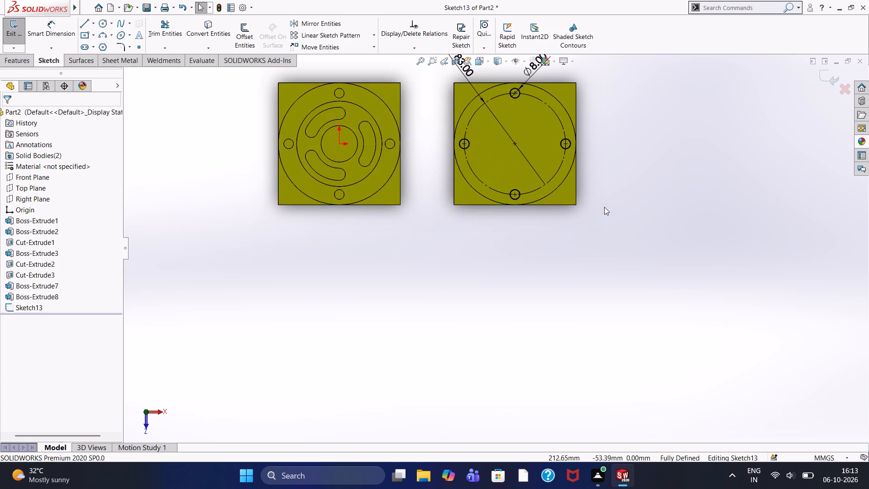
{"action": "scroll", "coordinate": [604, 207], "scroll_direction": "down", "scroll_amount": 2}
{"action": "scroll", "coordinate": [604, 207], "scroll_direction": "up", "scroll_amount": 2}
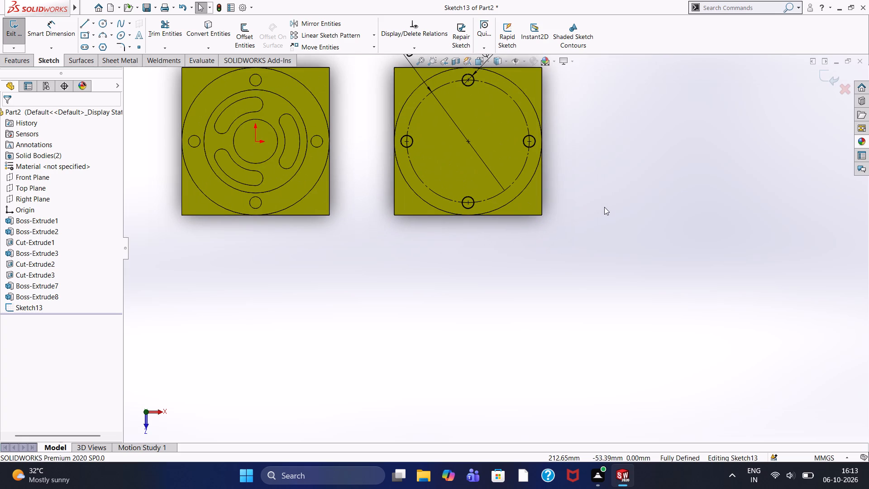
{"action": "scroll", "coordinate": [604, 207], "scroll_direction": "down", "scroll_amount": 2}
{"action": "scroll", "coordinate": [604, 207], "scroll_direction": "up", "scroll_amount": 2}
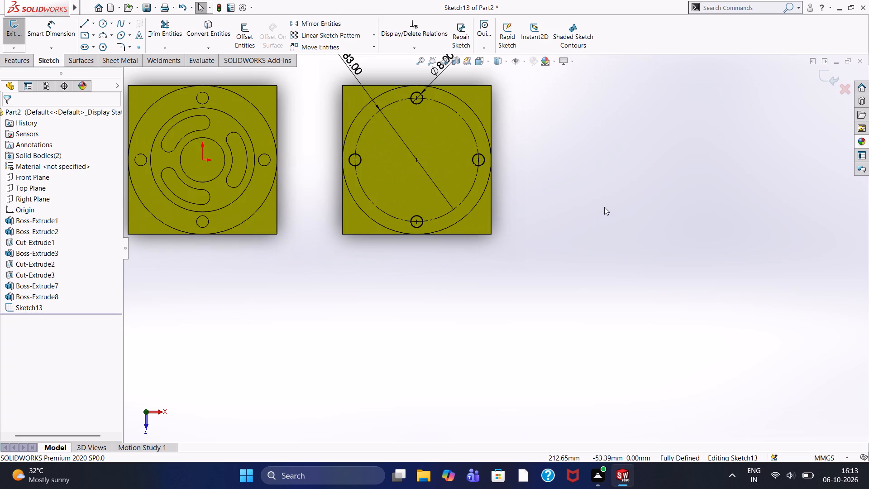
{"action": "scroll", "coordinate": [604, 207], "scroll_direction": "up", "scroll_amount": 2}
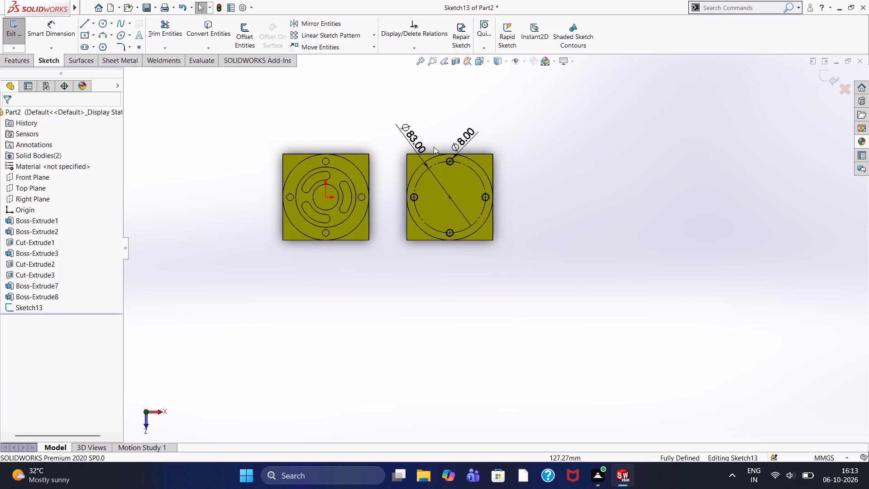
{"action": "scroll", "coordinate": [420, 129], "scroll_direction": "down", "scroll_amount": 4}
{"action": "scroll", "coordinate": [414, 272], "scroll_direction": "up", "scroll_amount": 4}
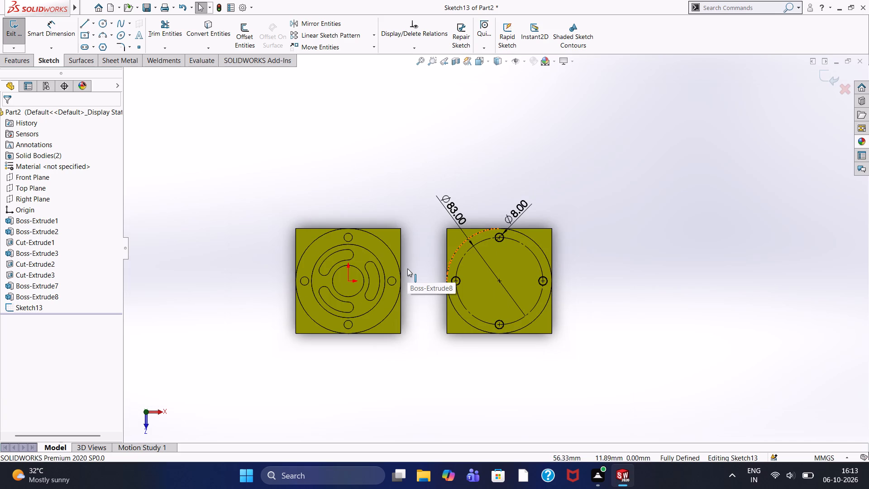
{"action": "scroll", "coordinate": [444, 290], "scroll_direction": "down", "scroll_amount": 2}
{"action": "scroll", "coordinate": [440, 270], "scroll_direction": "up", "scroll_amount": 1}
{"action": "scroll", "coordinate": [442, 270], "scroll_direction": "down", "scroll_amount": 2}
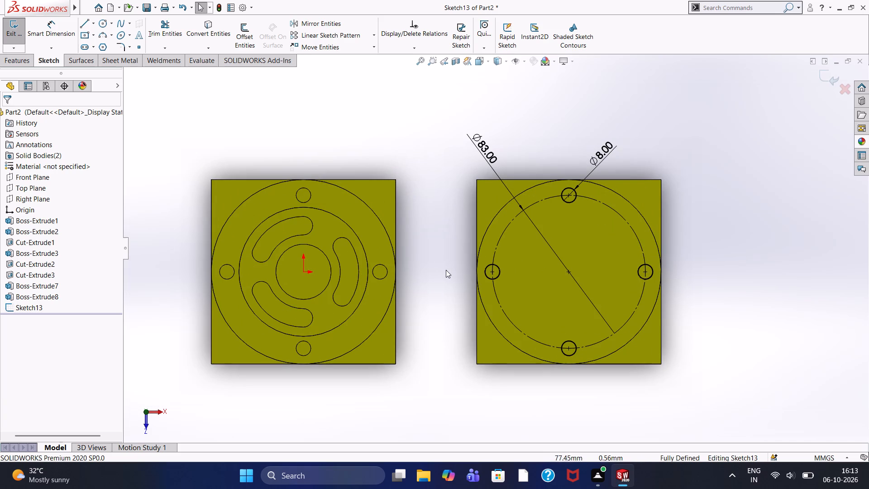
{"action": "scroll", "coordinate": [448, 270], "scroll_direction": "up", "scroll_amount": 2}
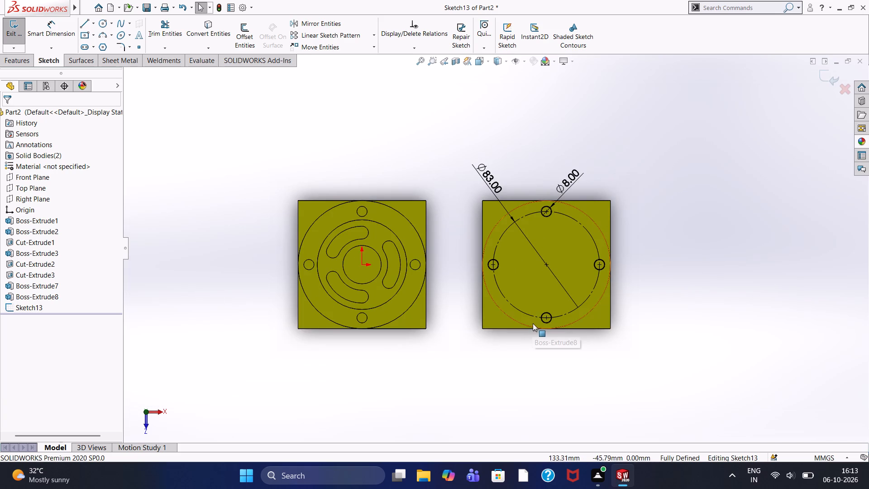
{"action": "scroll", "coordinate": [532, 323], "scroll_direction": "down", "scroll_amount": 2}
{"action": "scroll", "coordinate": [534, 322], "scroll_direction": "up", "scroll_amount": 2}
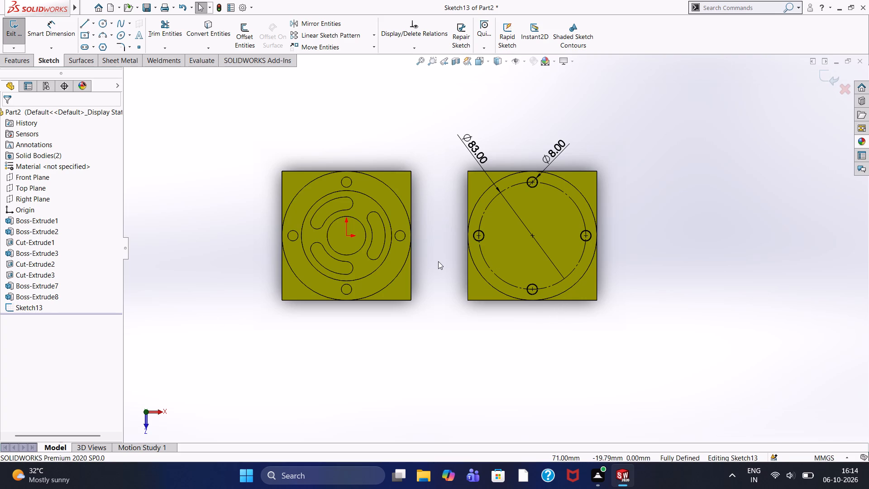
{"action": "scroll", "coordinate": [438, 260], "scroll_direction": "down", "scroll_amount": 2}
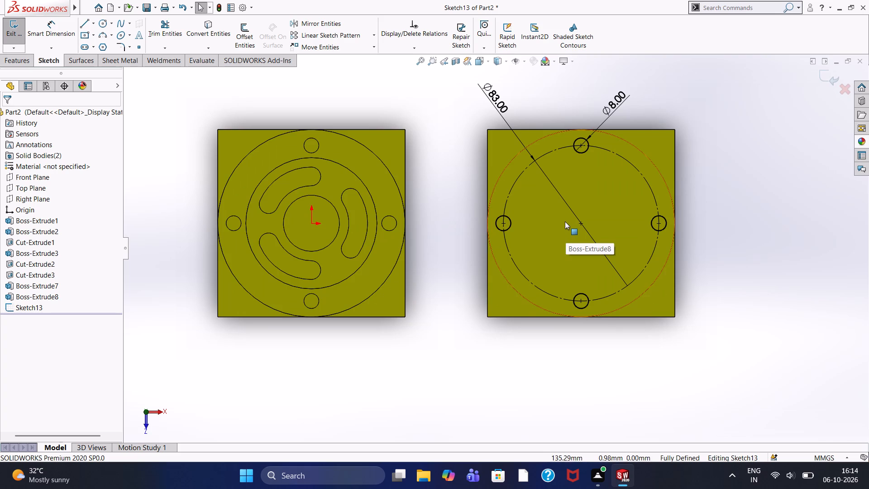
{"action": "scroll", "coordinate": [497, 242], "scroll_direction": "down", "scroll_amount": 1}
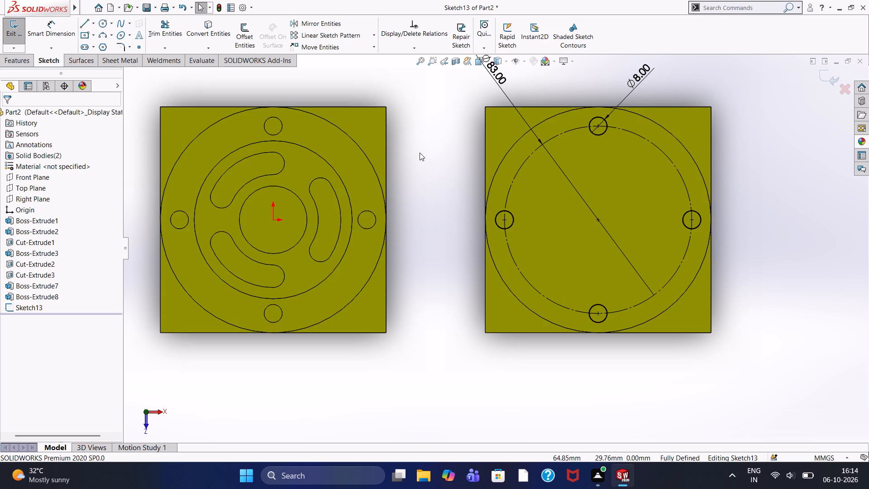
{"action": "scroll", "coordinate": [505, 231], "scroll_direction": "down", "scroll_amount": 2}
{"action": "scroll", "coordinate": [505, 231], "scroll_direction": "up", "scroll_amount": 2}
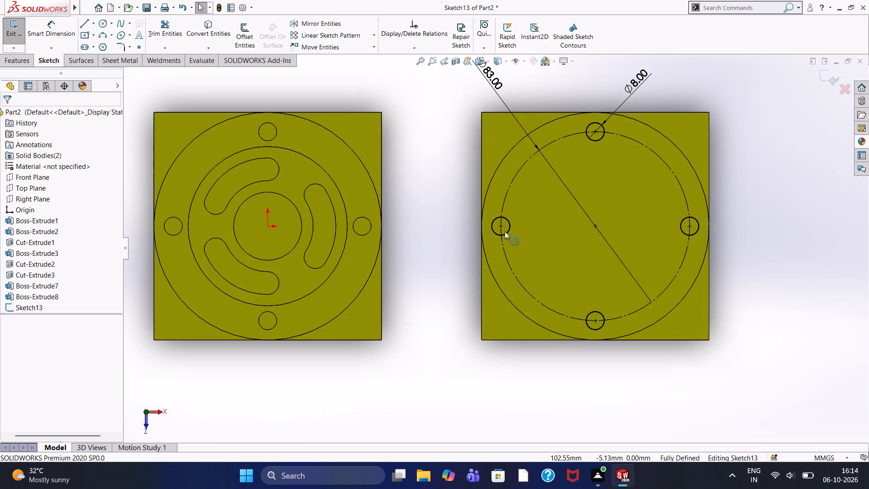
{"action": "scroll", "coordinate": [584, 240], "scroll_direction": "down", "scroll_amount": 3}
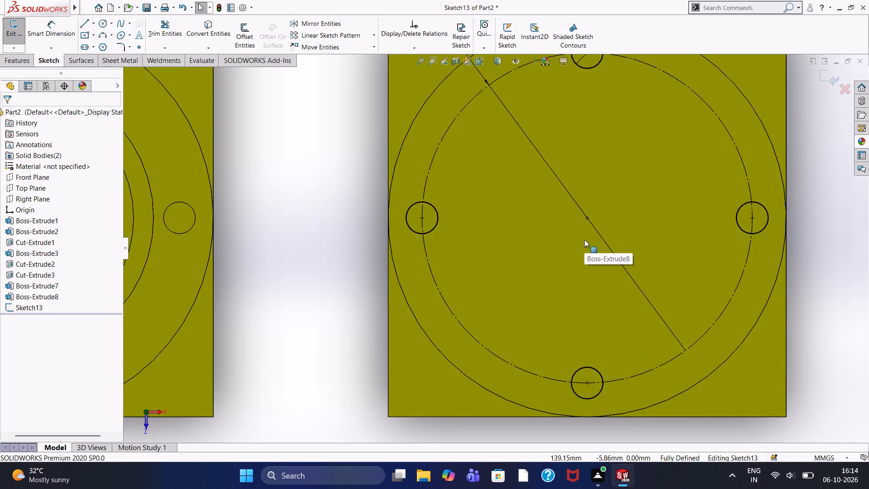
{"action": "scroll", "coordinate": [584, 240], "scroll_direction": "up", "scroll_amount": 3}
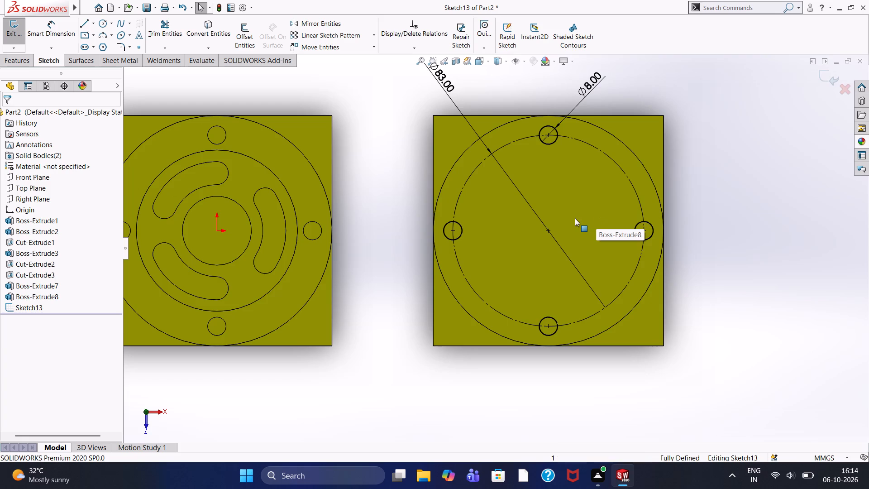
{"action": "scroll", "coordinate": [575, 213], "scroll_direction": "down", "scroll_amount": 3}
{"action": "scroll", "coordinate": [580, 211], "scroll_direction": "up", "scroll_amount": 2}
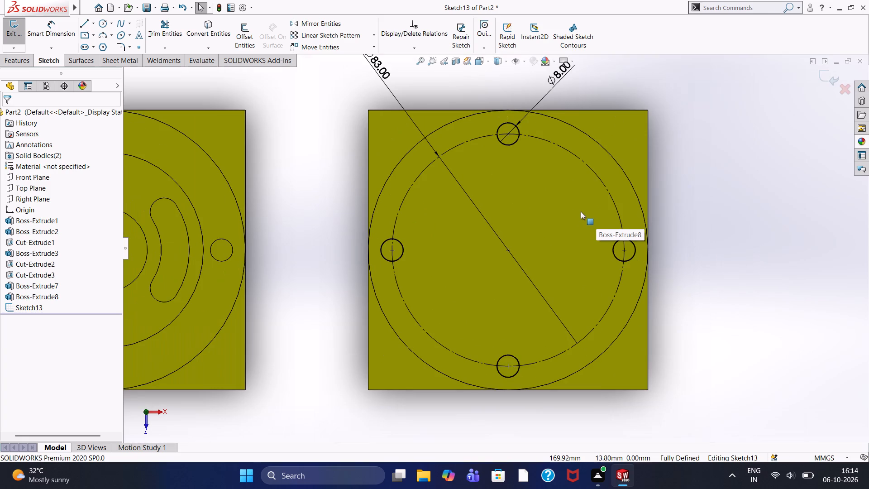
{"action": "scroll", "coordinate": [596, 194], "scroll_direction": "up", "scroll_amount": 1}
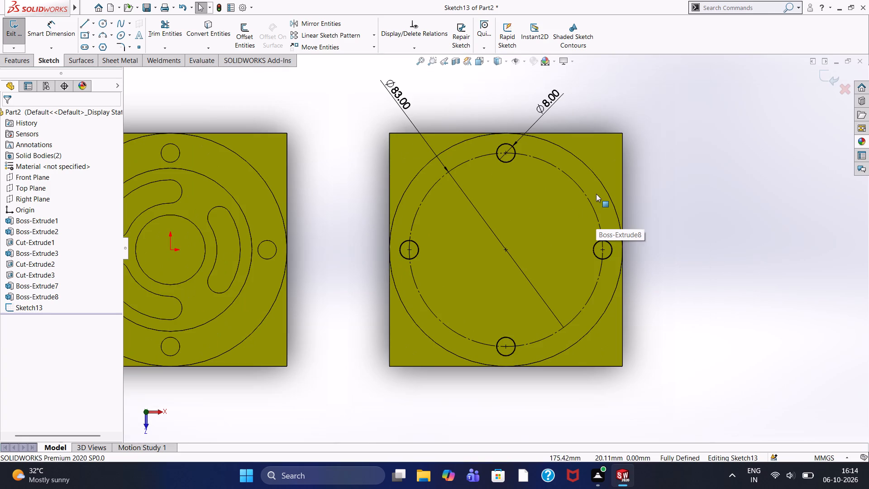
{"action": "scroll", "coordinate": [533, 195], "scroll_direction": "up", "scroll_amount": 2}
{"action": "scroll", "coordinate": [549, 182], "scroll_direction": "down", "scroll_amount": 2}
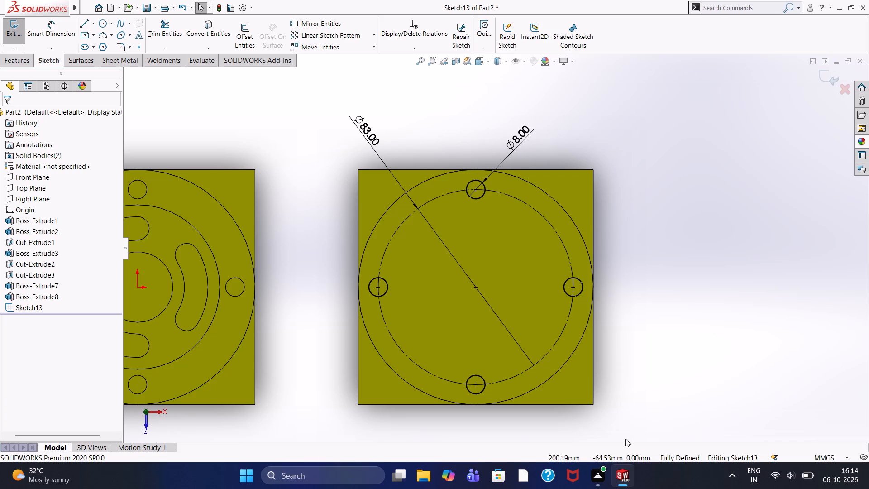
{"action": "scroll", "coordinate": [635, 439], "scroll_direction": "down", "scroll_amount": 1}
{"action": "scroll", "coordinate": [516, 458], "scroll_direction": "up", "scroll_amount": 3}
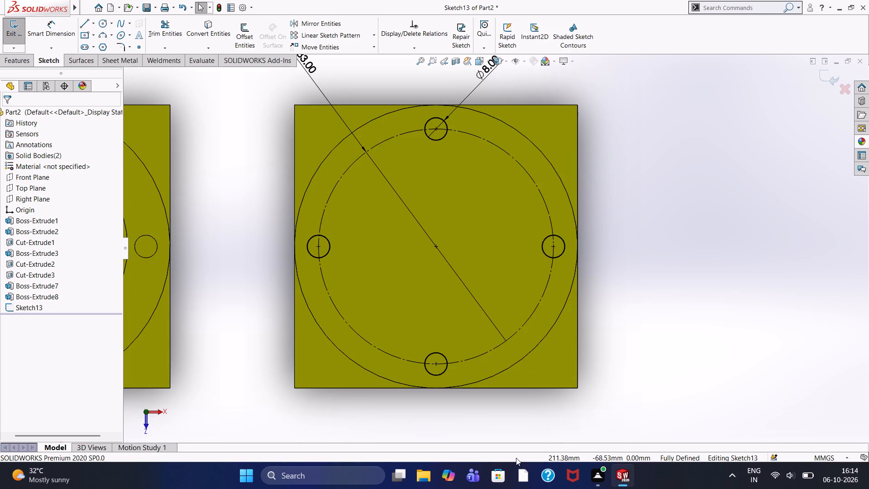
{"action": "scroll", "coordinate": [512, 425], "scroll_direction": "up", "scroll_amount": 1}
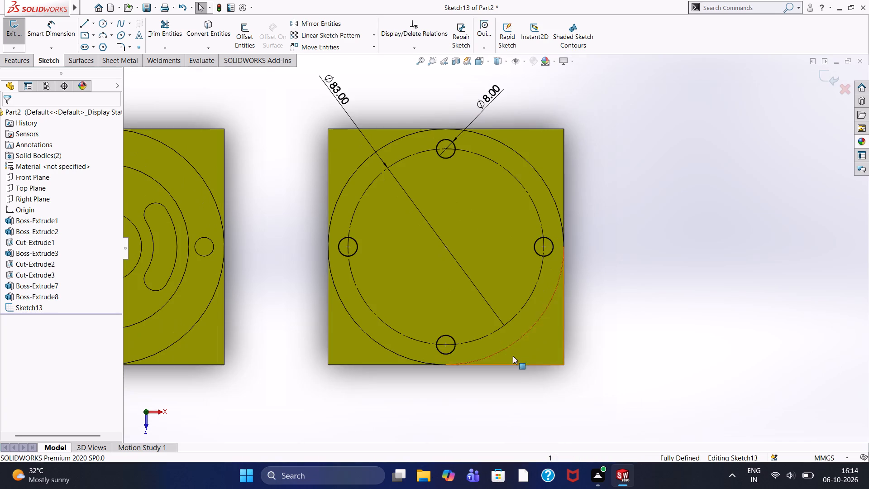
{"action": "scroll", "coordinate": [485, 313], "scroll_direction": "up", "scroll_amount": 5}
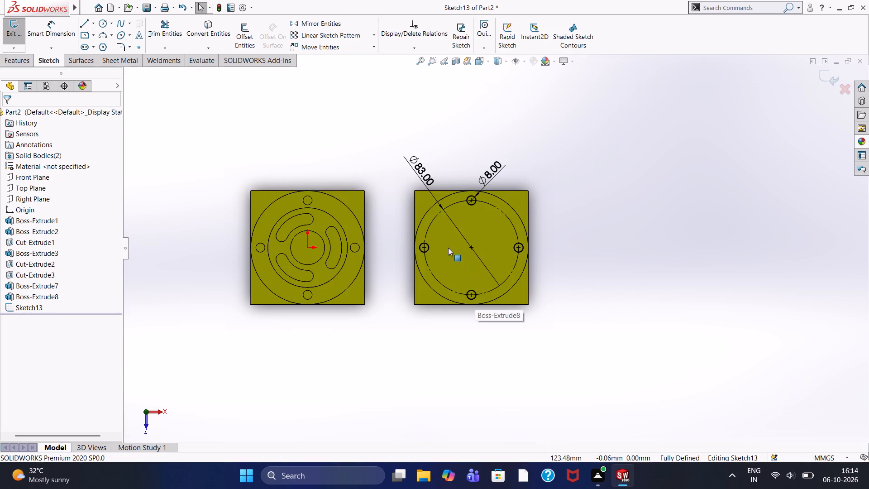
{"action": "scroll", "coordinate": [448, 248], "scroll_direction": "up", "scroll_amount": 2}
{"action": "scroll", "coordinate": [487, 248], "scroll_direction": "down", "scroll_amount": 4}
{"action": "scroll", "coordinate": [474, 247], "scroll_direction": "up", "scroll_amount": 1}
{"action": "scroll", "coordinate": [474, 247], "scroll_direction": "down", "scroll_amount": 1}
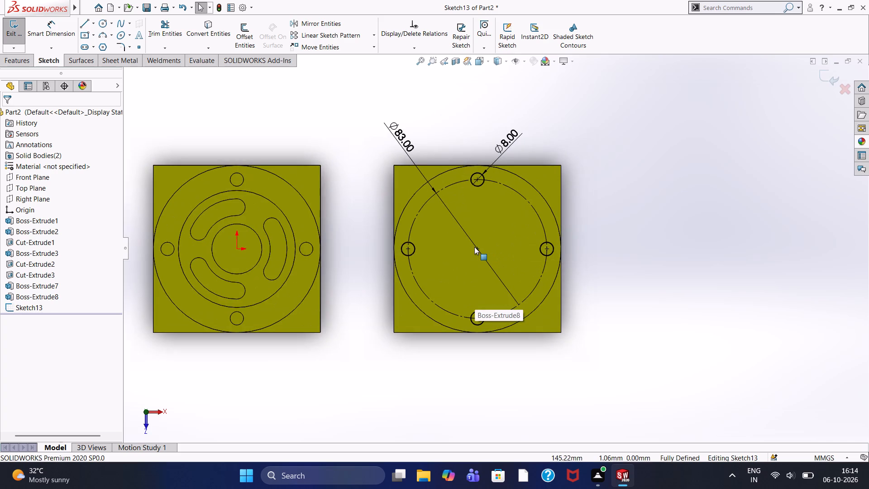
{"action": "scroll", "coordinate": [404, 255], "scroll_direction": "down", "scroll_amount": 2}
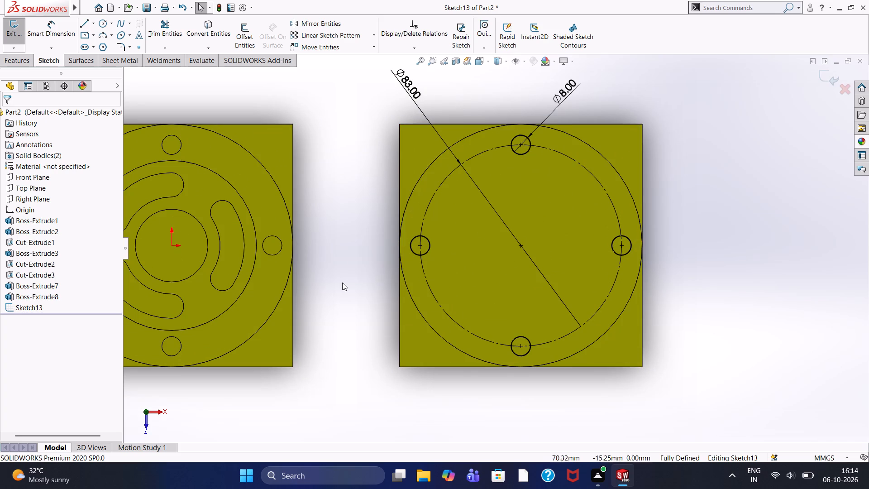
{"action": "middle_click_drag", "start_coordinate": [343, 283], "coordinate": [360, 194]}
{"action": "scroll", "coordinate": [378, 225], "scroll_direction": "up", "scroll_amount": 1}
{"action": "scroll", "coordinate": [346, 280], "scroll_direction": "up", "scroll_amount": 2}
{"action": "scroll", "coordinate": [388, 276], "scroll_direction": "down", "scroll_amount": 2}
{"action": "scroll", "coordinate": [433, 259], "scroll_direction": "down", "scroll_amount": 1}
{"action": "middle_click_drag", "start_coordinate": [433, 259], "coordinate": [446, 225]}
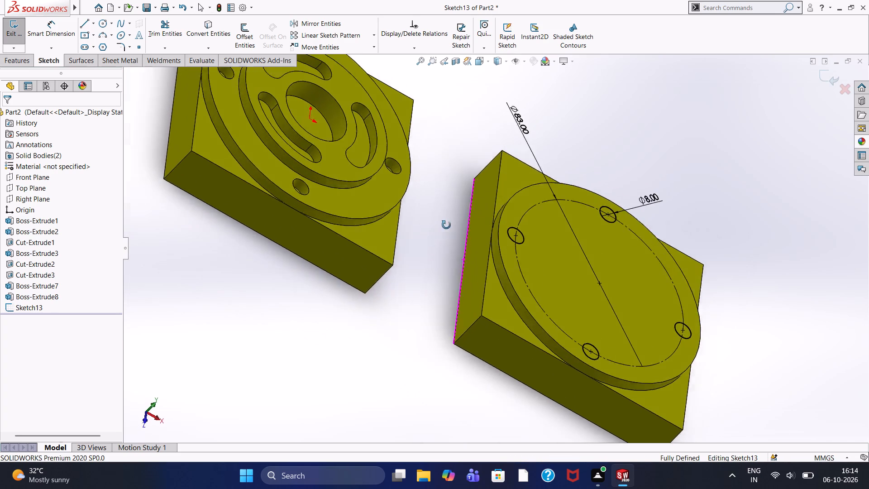
Sketch a 30 mm diameter circle centred on the second round boss, inside the four-hole pattern.
{"action": "middle_click_drag", "start_coordinate": [446, 225], "coordinate": [427, 339]}
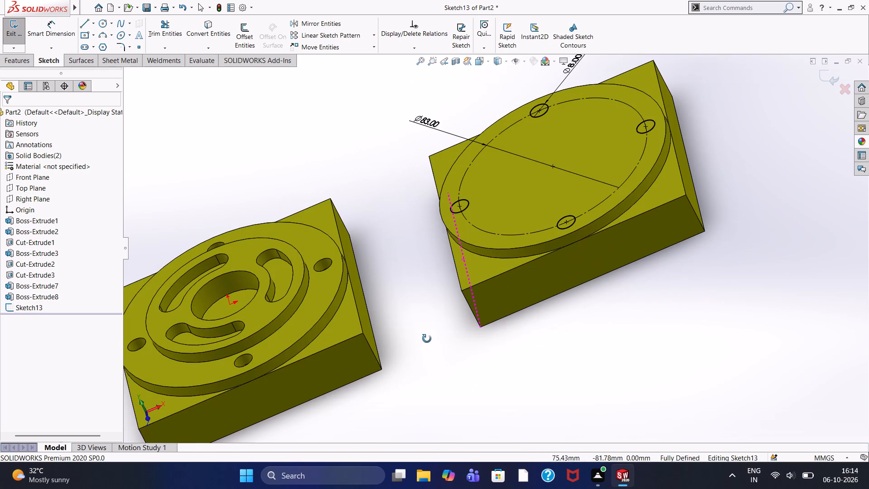
{"action": "middle_click_drag", "start_coordinate": [427, 339], "coordinate": [428, 336]}
{"action": "scroll", "coordinate": [504, 299], "scroll_direction": "down", "scroll_amount": 2}
{"action": "left_click", "coordinate": [570, 153]}
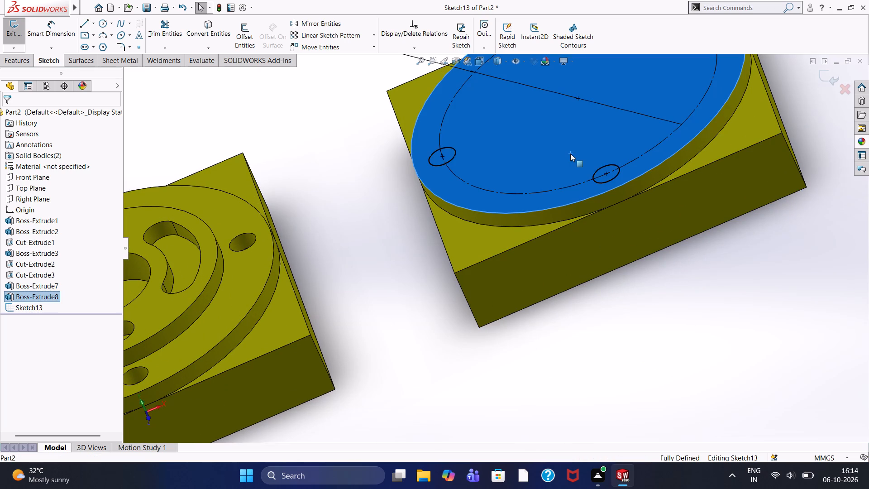
{"action": "key", "text": "ctrl+8"}
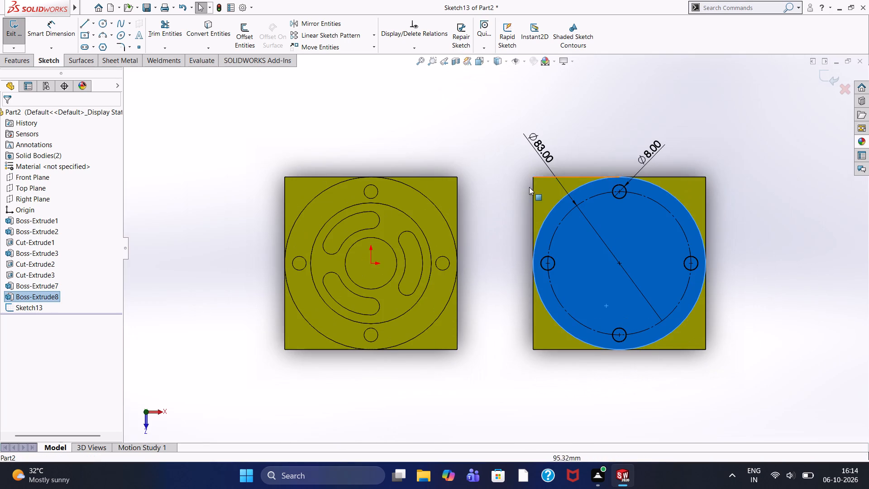
{"action": "left_click", "coordinate": [500, 158]}
{"action": "scroll", "coordinate": [600, 233], "scroll_direction": "down", "scroll_amount": 6}
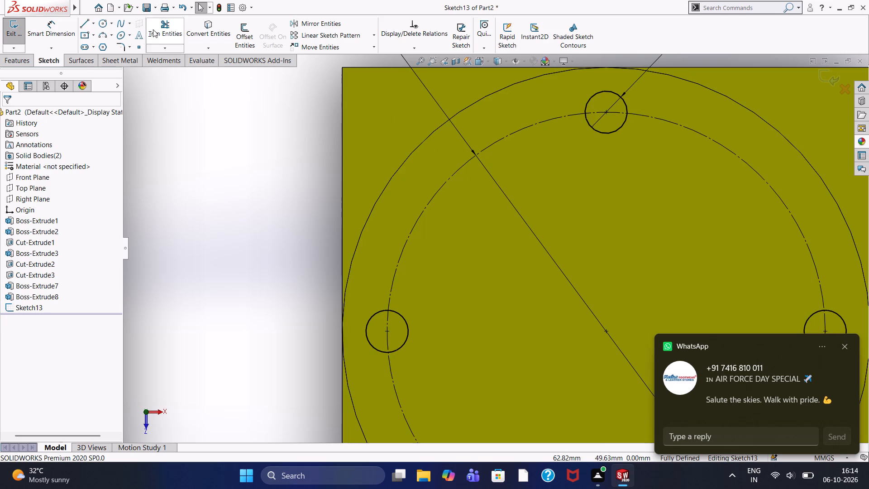
{"action": "left_click", "coordinate": [103, 23]}
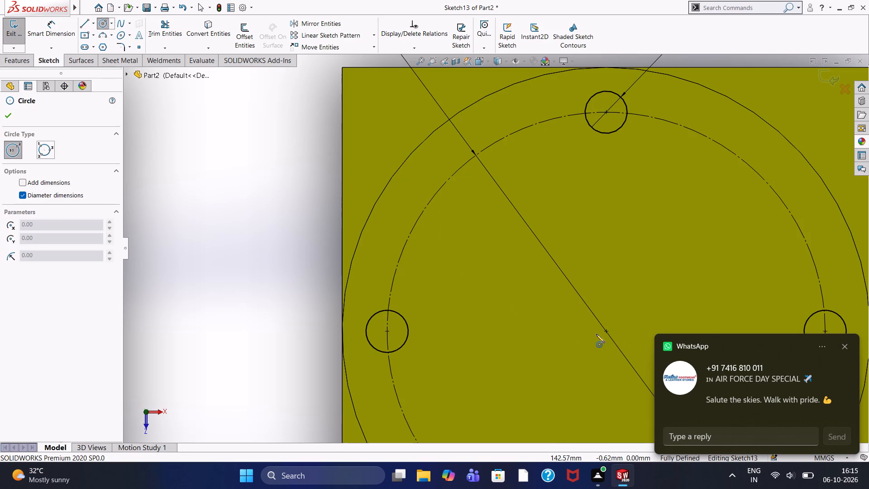
{"action": "left_click", "coordinate": [608, 332]}
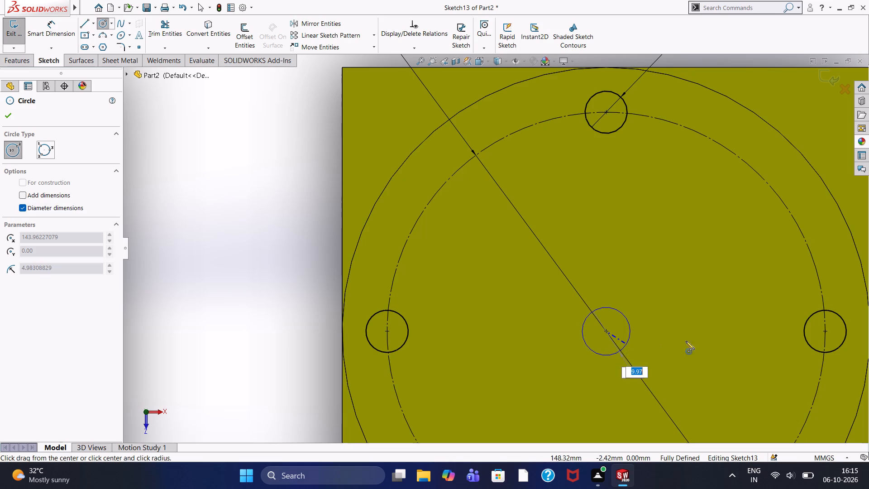
{"action": "type", "text": "30"}
{"action": "key", "text": "Return"}
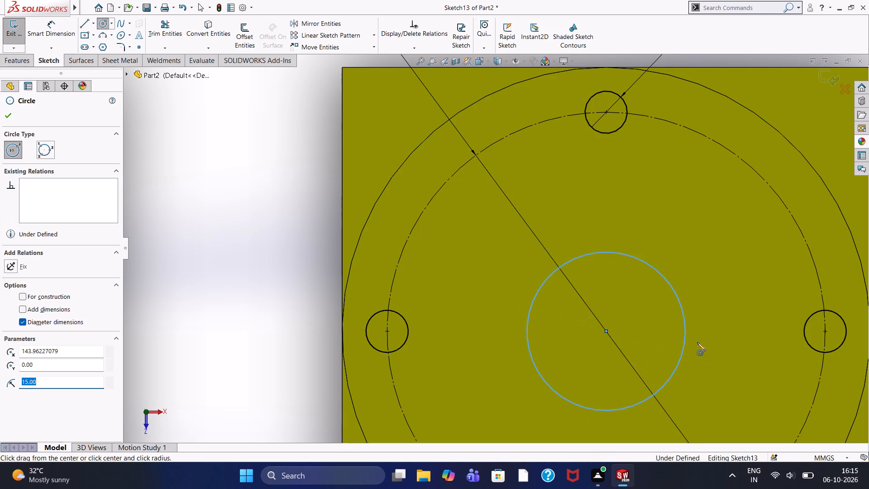
{"action": "left_click", "coordinate": [10, 117]}
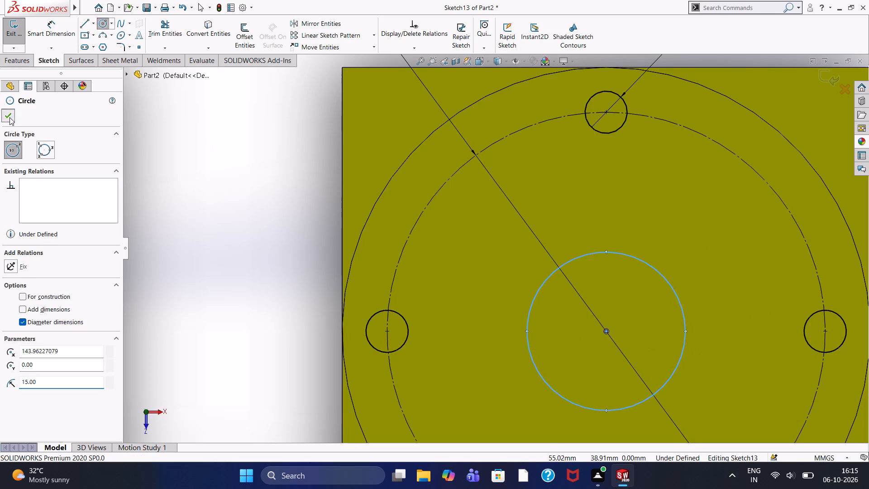
Extrude-cut the central circle and the four small hole circles Through All in the second body.
{"action": "left_click", "coordinate": [15, 64]}
{"action": "left_click", "coordinate": [153, 40]}
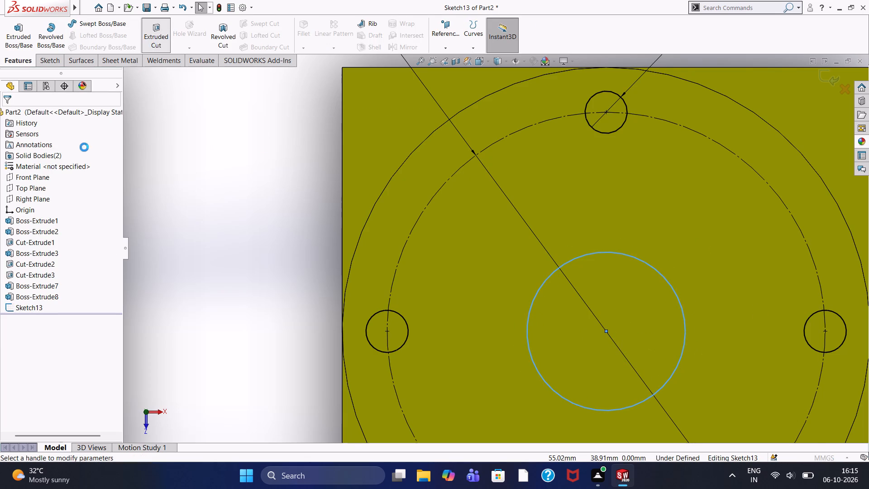
{"action": "left_click", "coordinate": [87, 179]}
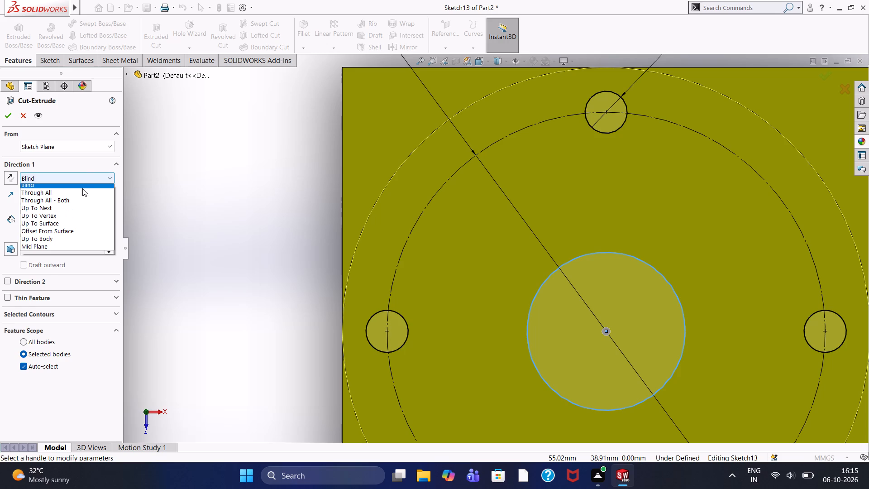
{"action": "left_click", "coordinate": [79, 195]}
{"action": "left_click", "coordinate": [10, 118]}
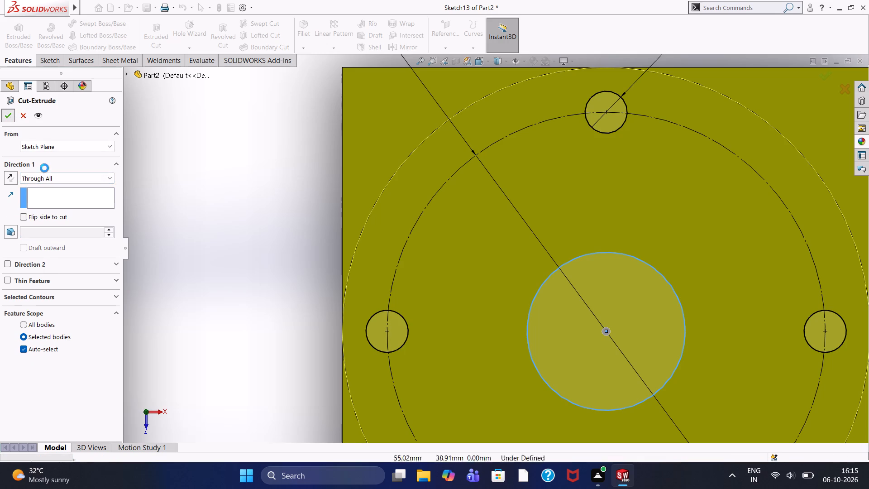
{"action": "left_click", "coordinate": [265, 226]}
Inspect the holes cut in the second body and compare it with the first body.
{"action": "middle_click_drag", "start_coordinate": [267, 225], "coordinate": [273, 187]}
{"action": "scroll", "coordinate": [420, 264], "scroll_direction": "up", "scroll_amount": 5}
{"action": "scroll", "coordinate": [477, 277], "scroll_direction": "down", "scroll_amount": 3}
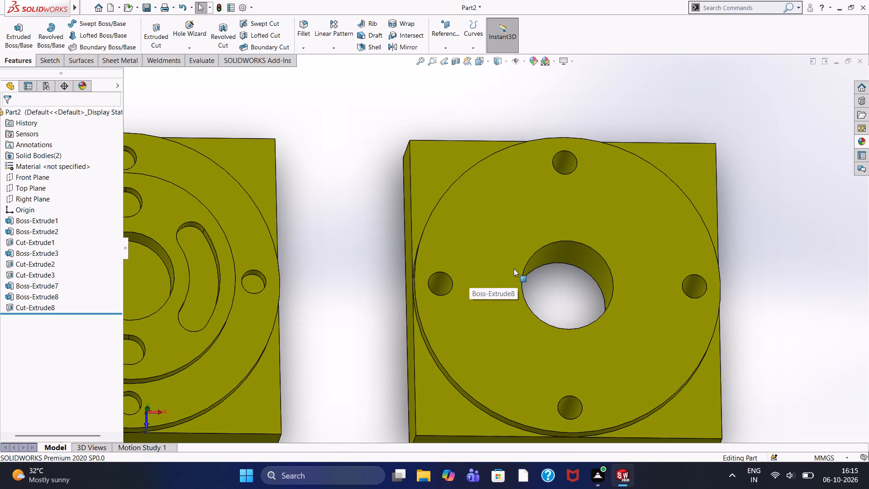
{"action": "scroll", "coordinate": [515, 268], "scroll_direction": "up", "scroll_amount": 2}
{"action": "scroll", "coordinate": [516, 271], "scroll_direction": "down", "scroll_amount": 2}
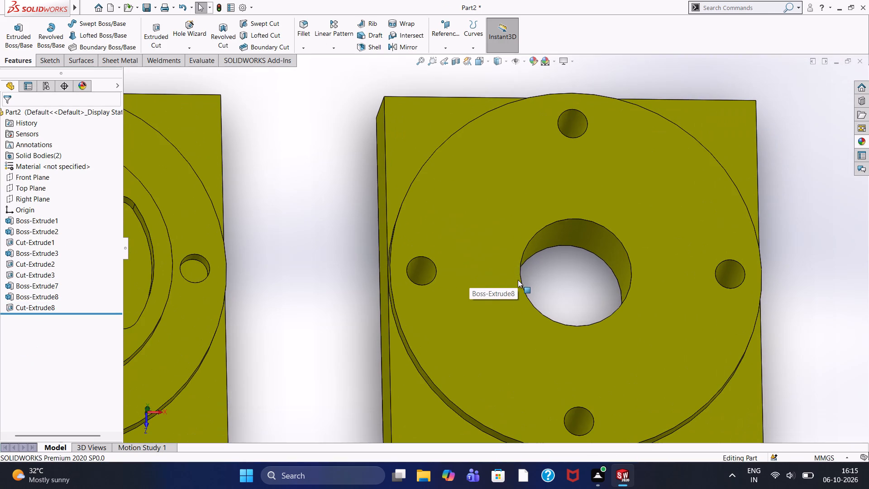
{"action": "scroll", "coordinate": [522, 283], "scroll_direction": "down", "scroll_amount": 1}
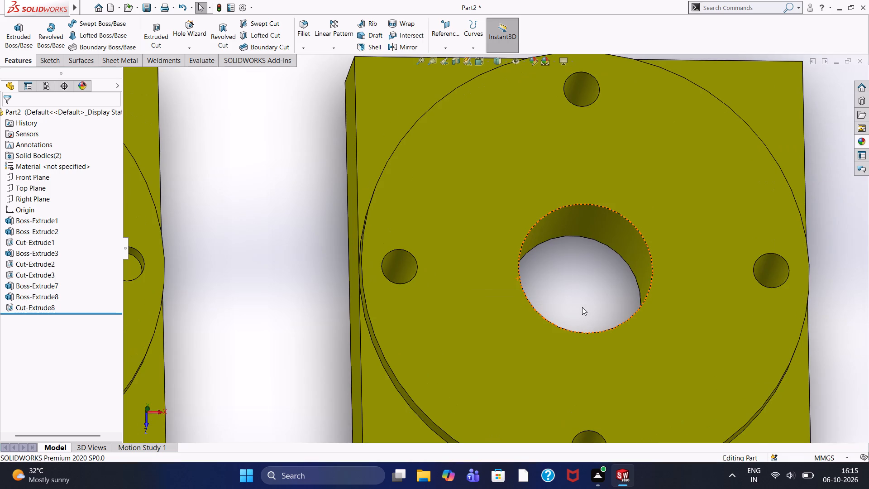
{"action": "scroll", "coordinate": [682, 382], "scroll_direction": "up", "scroll_amount": 1}
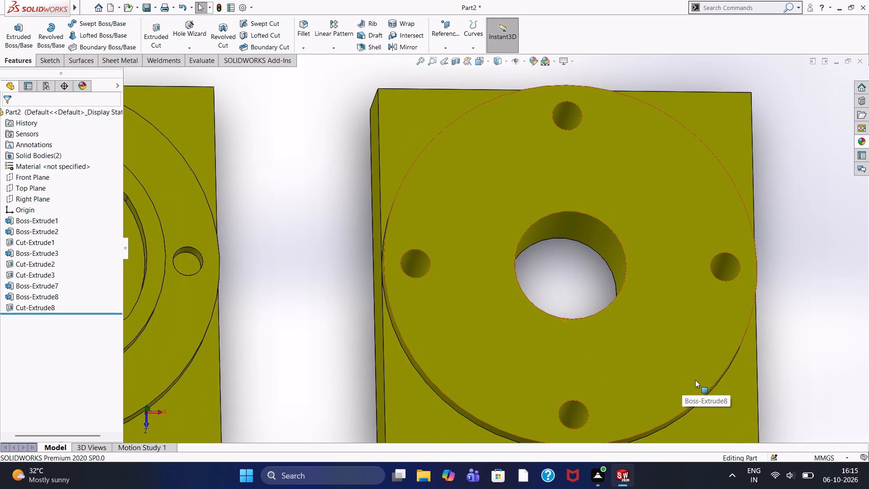
{"action": "scroll", "coordinate": [655, 350], "scroll_direction": "up", "scroll_amount": 4}
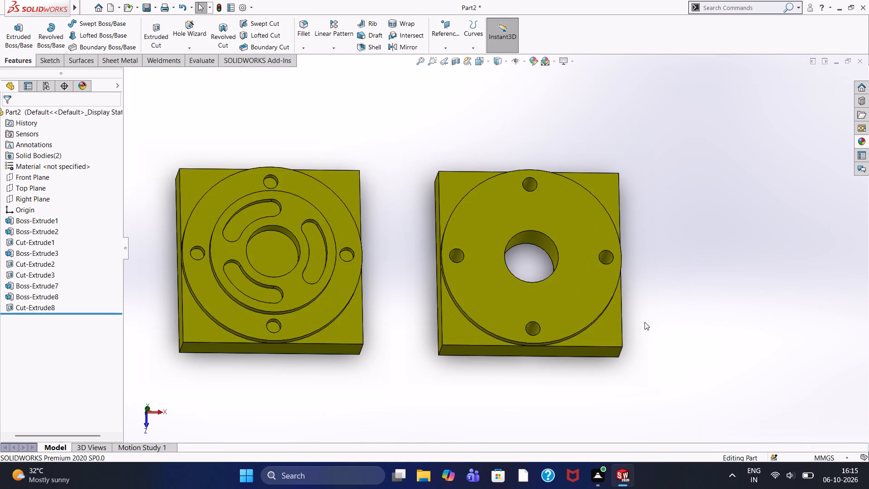
{"action": "middle_click_drag", "start_coordinate": [654, 317], "coordinate": [641, 262]}
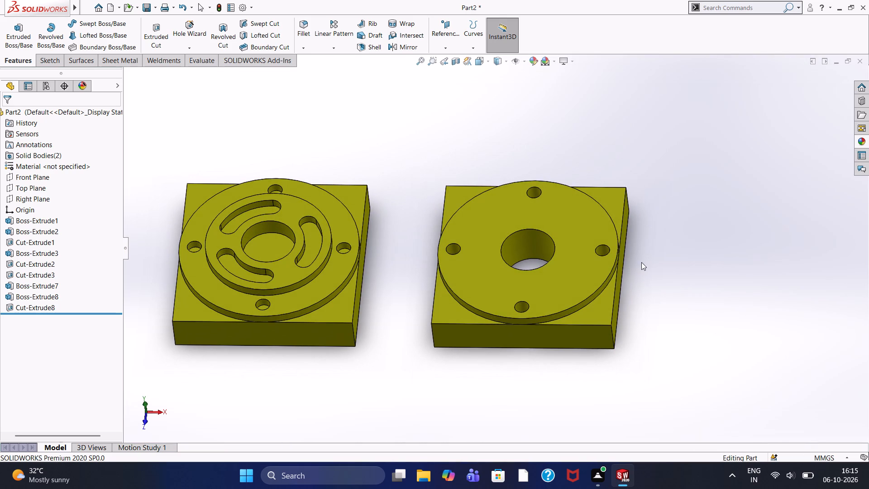
{"action": "scroll", "coordinate": [645, 275], "scroll_direction": "down", "scroll_amount": 2}
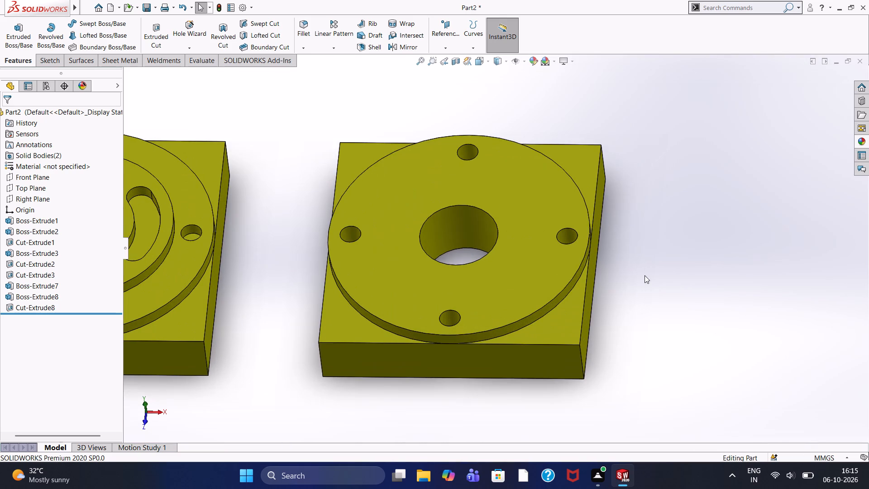
{"action": "scroll", "coordinate": [645, 275], "scroll_direction": "up", "scroll_amount": 2}
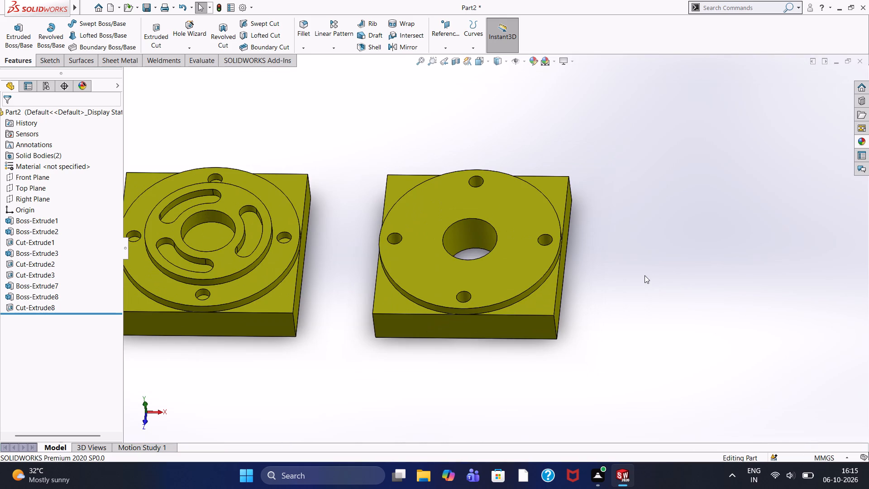
{"action": "scroll", "coordinate": [427, 217], "scroll_direction": "down", "scroll_amount": 5}
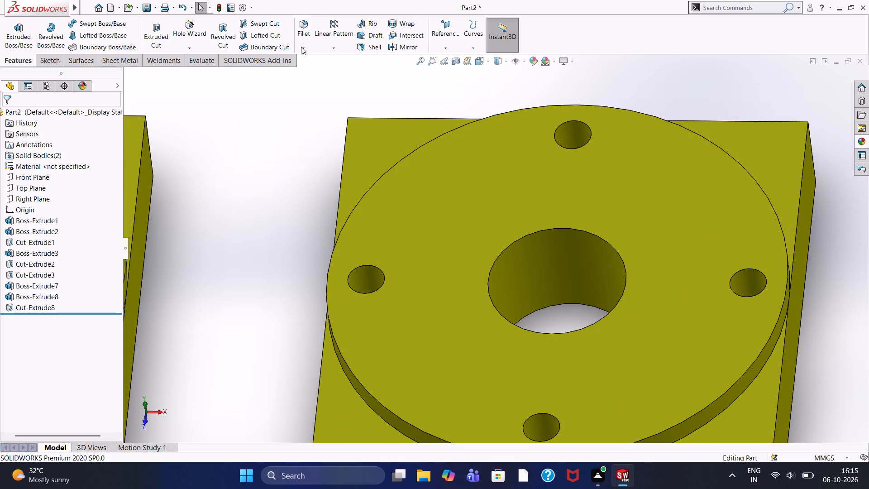
Chamfer the top edges of the central hole and the four small holes on the second boss at 0.5 mm and 45 degrees.
{"action": "left_click", "coordinate": [301, 47]}
{"action": "left_click", "coordinate": [310, 77]}
{"action": "left_click", "coordinate": [313, 73]}
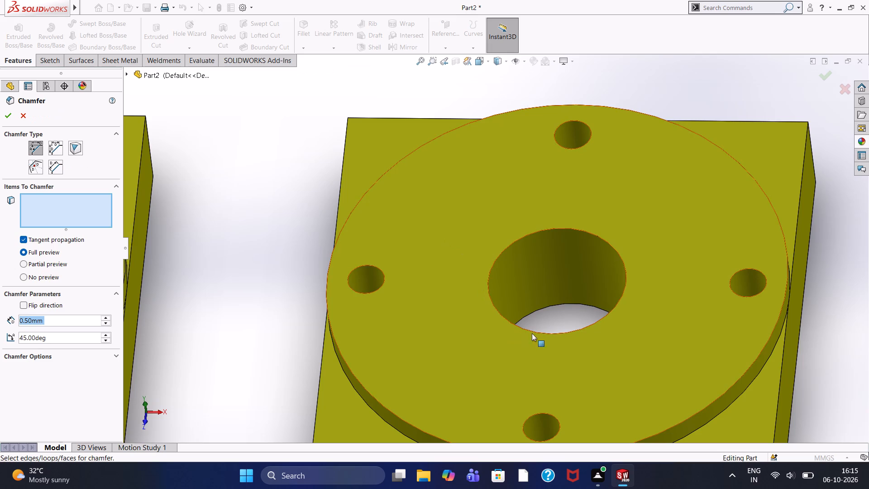
{"action": "left_click", "coordinate": [563, 229]}
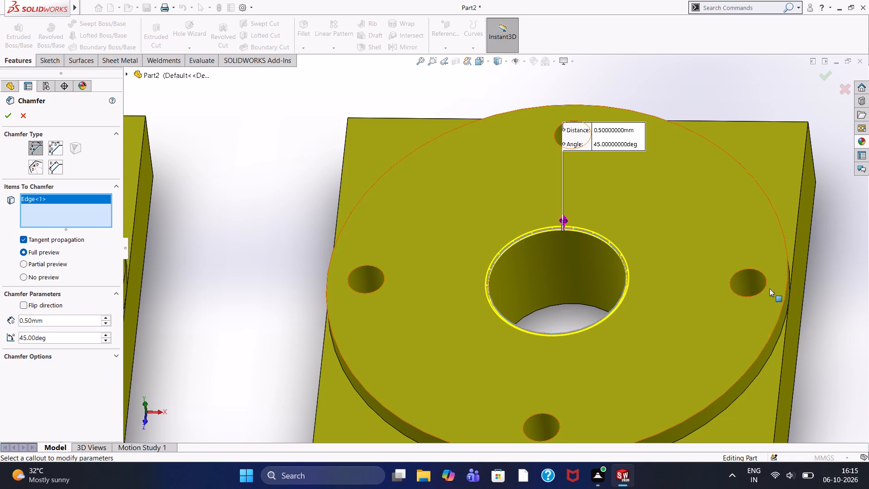
{"action": "left_click", "coordinate": [753, 269]}
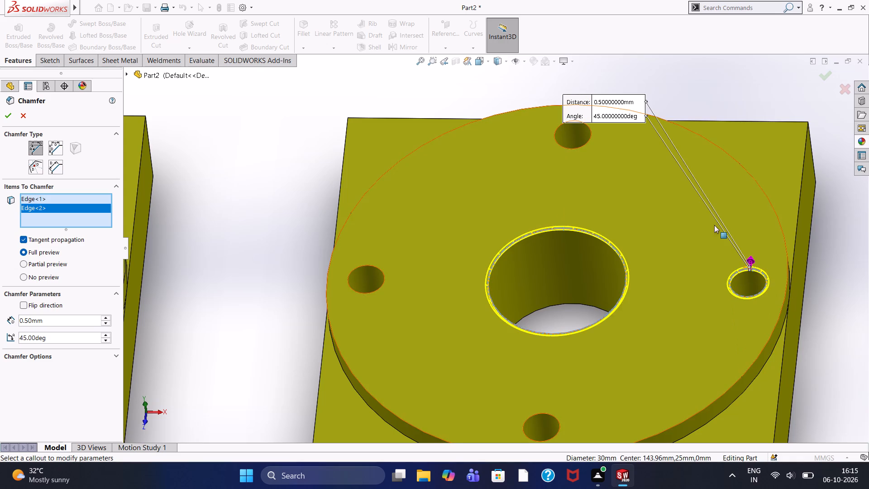
{"action": "left_click", "coordinate": [590, 136]}
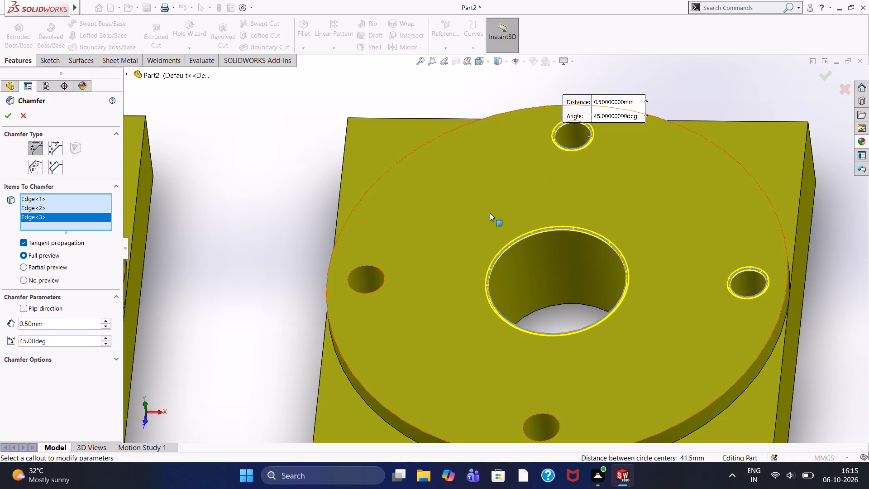
{"action": "left_click", "coordinate": [378, 259]}
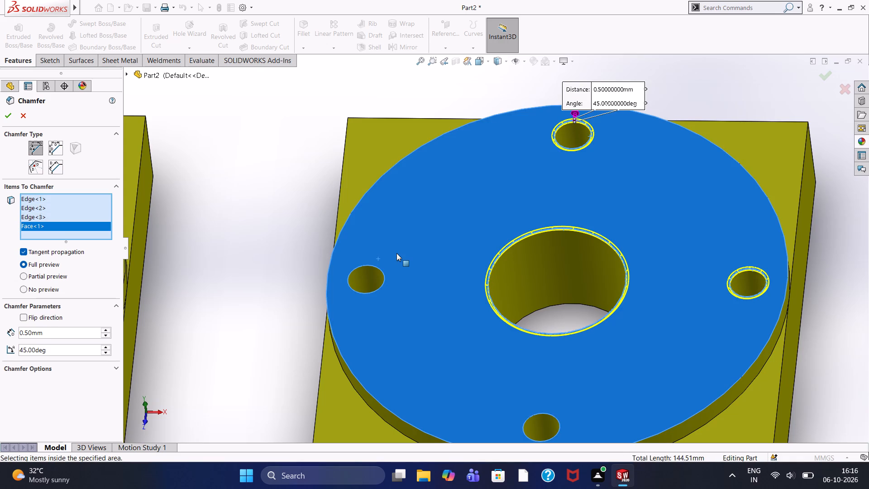
{"action": "right_click", "coordinate": [42, 225]}
{"action": "left_click", "coordinate": [73, 248]}
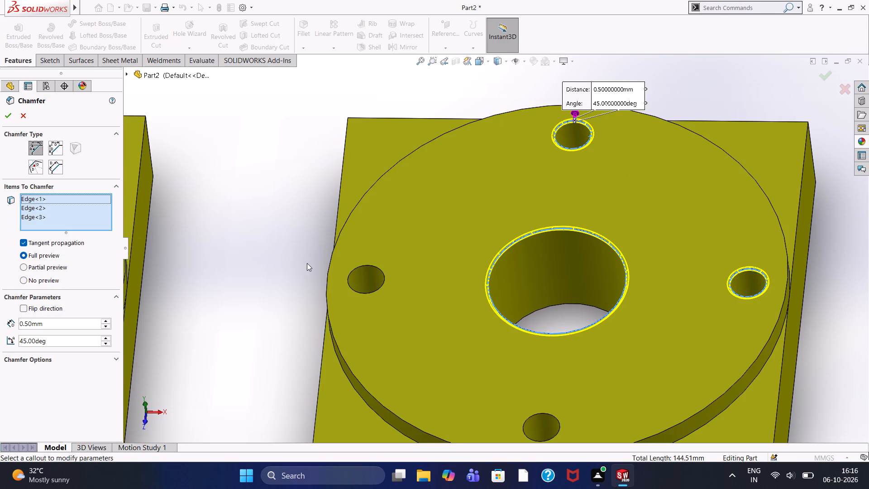
{"action": "left_click", "coordinate": [366, 266]}
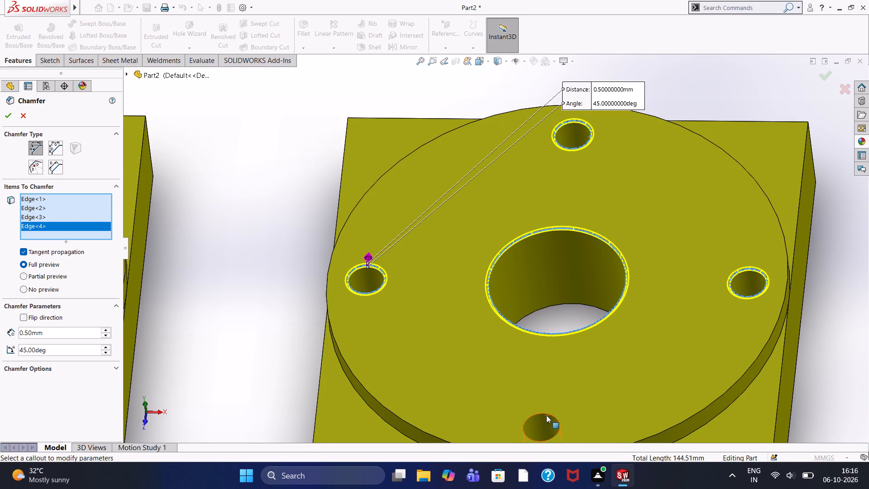
{"action": "scroll", "coordinate": [563, 441], "scroll_direction": "down", "scroll_amount": 4}
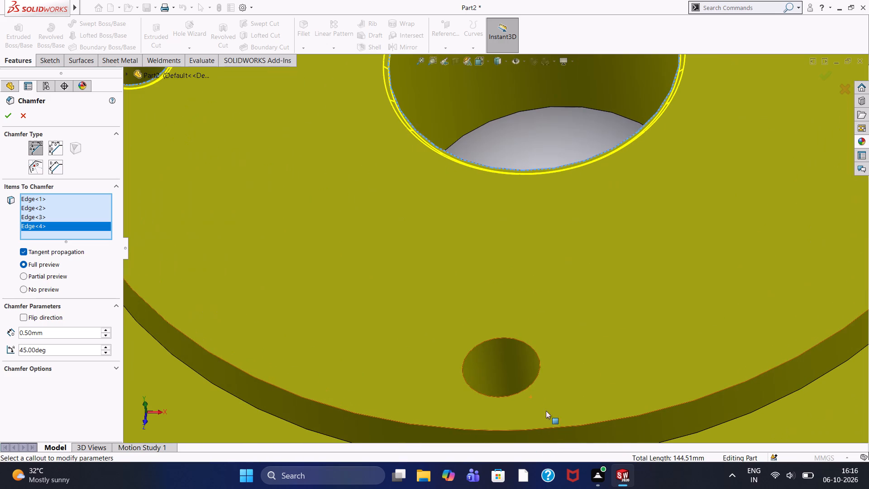
{"action": "left_click", "coordinate": [498, 338]}
{"action": "scroll", "coordinate": [542, 324], "scroll_direction": "up", "scroll_amount": 2}
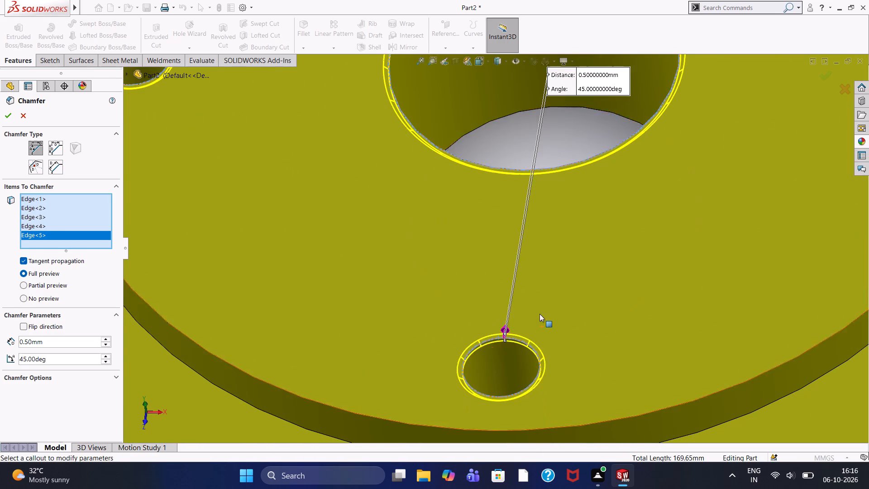
{"action": "scroll", "coordinate": [540, 314], "scroll_direction": "up", "scroll_amount": 1}
{"action": "scroll", "coordinate": [487, 235], "scroll_direction": "up", "scroll_amount": 4}
{"action": "scroll", "coordinate": [592, 183], "scroll_direction": "up", "scroll_amount": 3}
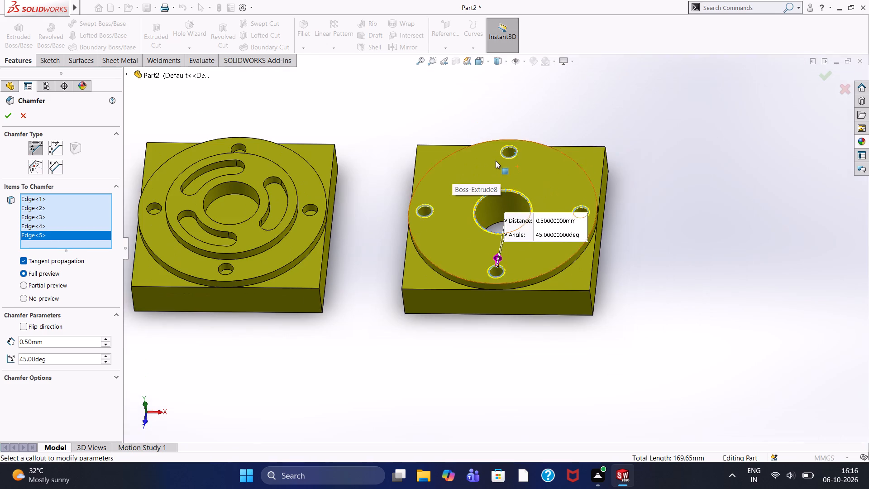
{"action": "scroll", "coordinate": [496, 161], "scroll_direction": "down", "scroll_amount": 3}
{"action": "scroll", "coordinate": [496, 161], "scroll_direction": "up", "scroll_amount": 1}
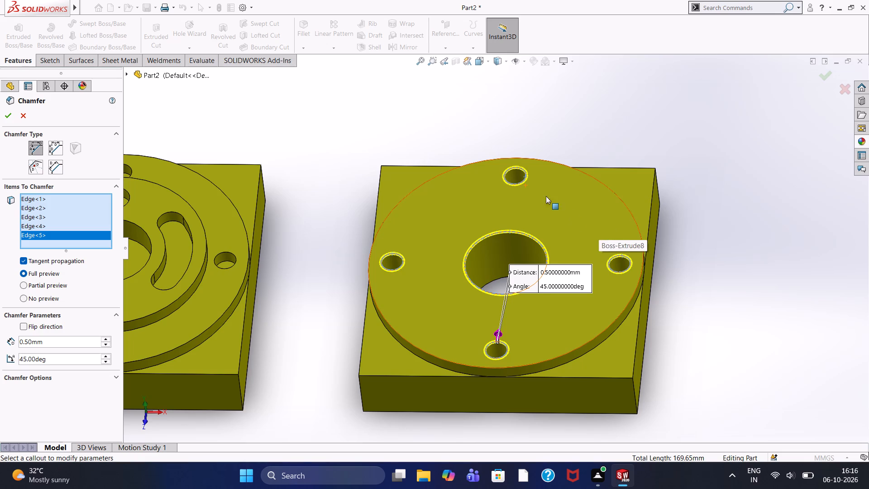
{"action": "left_click", "coordinate": [11, 117]}
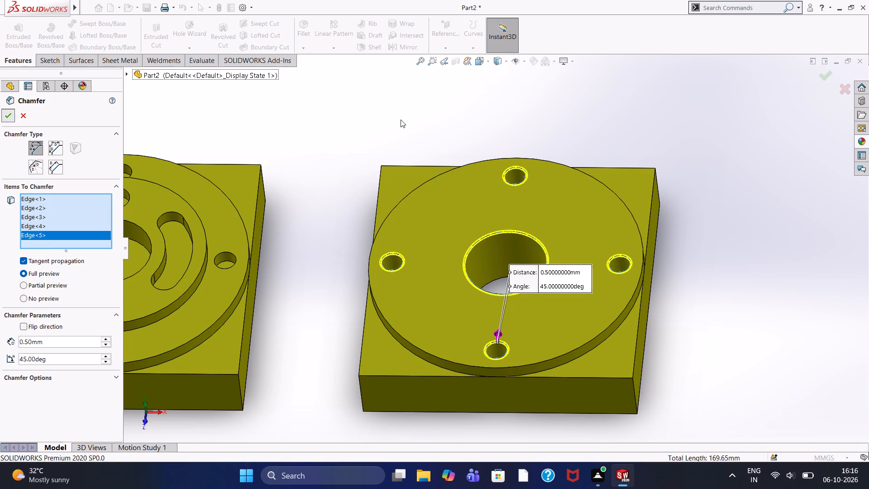
{"action": "left_click", "coordinate": [401, 120]}
Examine the chamfered rim of the central hole on the second boss up close.
{"action": "scroll", "coordinate": [509, 249], "scroll_direction": "down", "scroll_amount": 9}
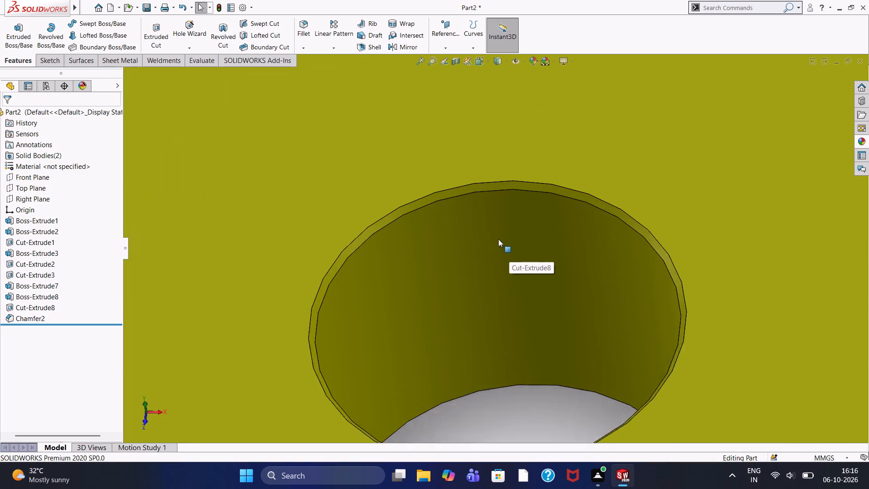
{"action": "scroll", "coordinate": [498, 239], "scroll_direction": "down", "scroll_amount": 2}
{"action": "scroll", "coordinate": [536, 194], "scroll_direction": "down", "scroll_amount": 6}
{"action": "scroll", "coordinate": [536, 194], "scroll_direction": "up", "scroll_amount": 7}
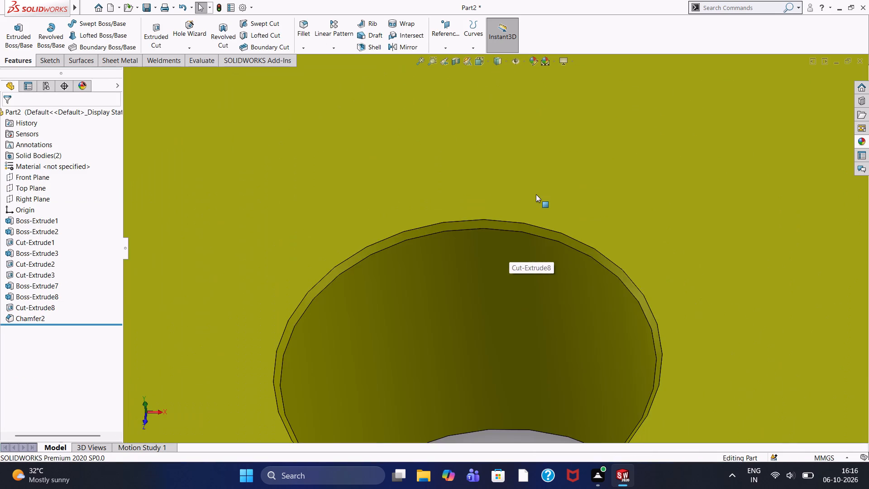
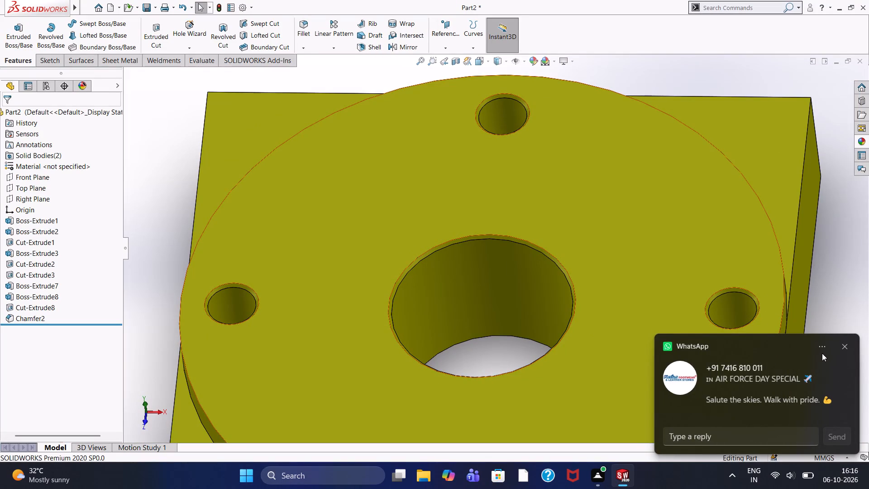
Dismiss the incoming message notification.
{"action": "left_click", "coordinate": [849, 342]}
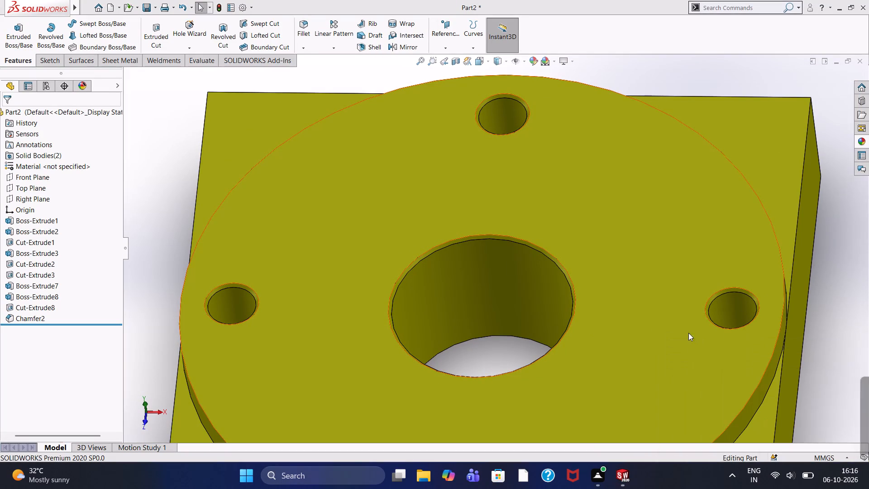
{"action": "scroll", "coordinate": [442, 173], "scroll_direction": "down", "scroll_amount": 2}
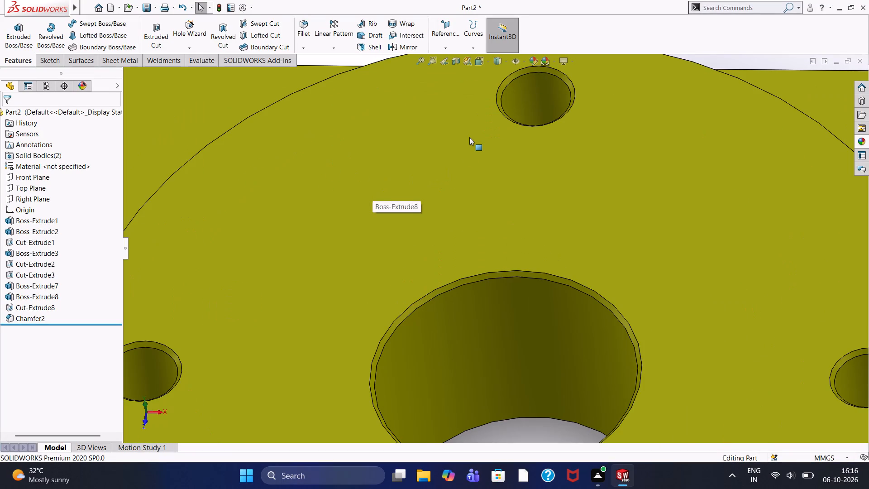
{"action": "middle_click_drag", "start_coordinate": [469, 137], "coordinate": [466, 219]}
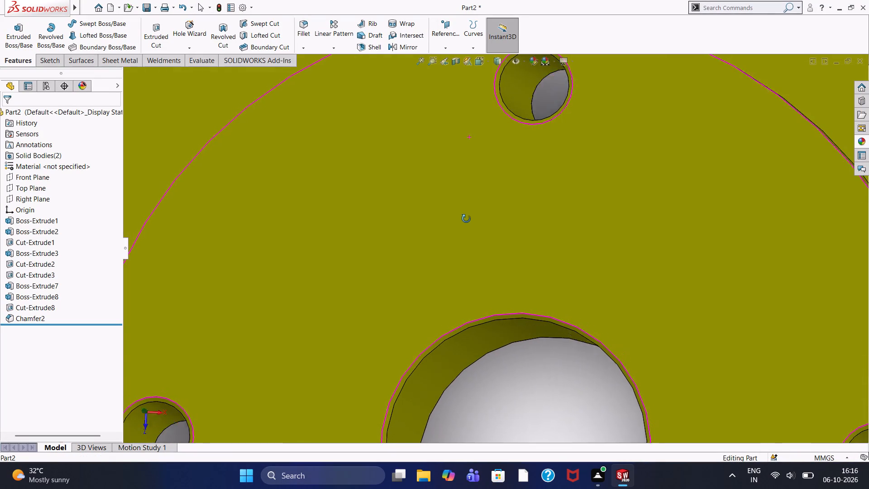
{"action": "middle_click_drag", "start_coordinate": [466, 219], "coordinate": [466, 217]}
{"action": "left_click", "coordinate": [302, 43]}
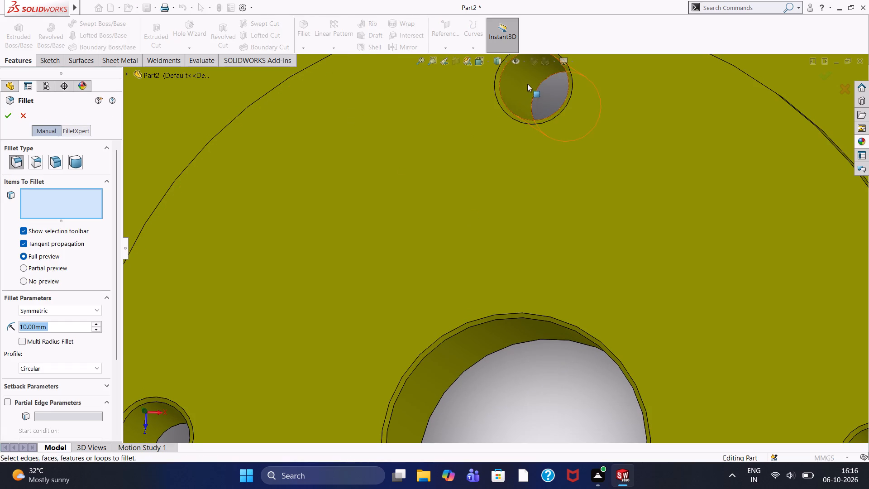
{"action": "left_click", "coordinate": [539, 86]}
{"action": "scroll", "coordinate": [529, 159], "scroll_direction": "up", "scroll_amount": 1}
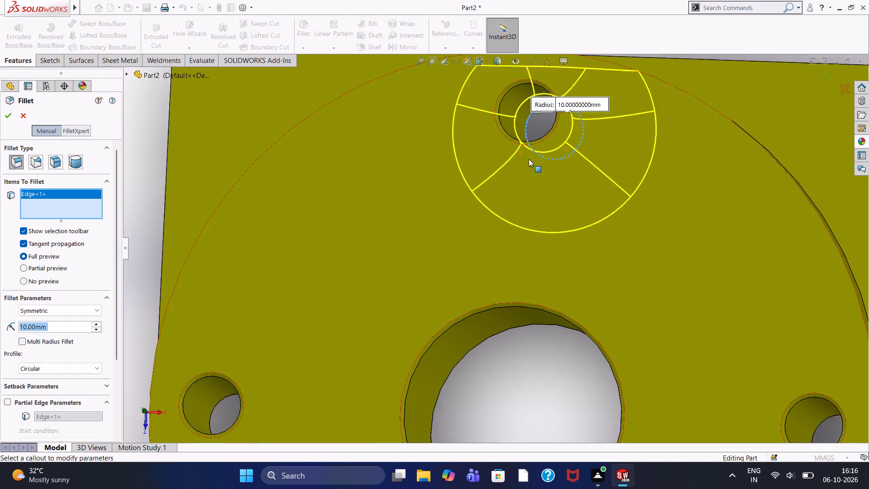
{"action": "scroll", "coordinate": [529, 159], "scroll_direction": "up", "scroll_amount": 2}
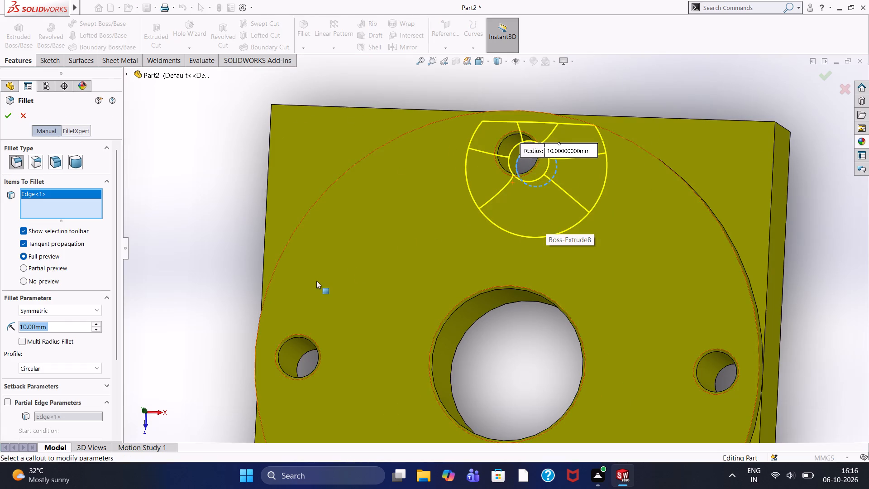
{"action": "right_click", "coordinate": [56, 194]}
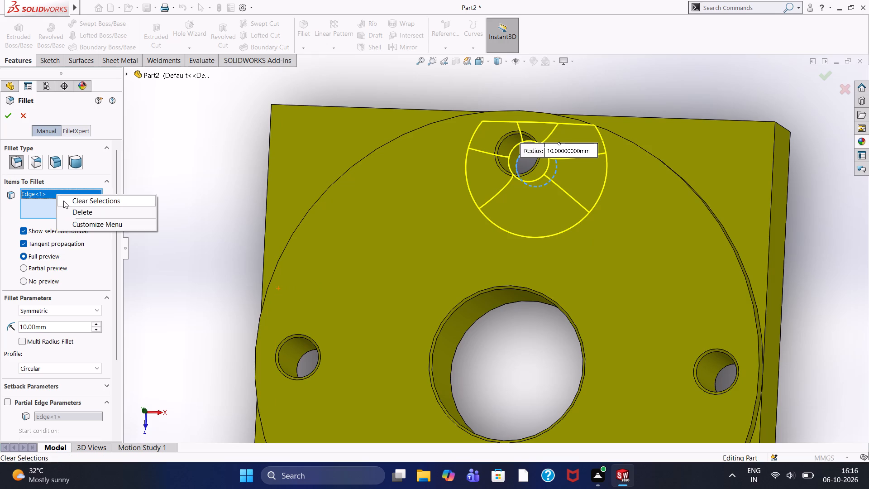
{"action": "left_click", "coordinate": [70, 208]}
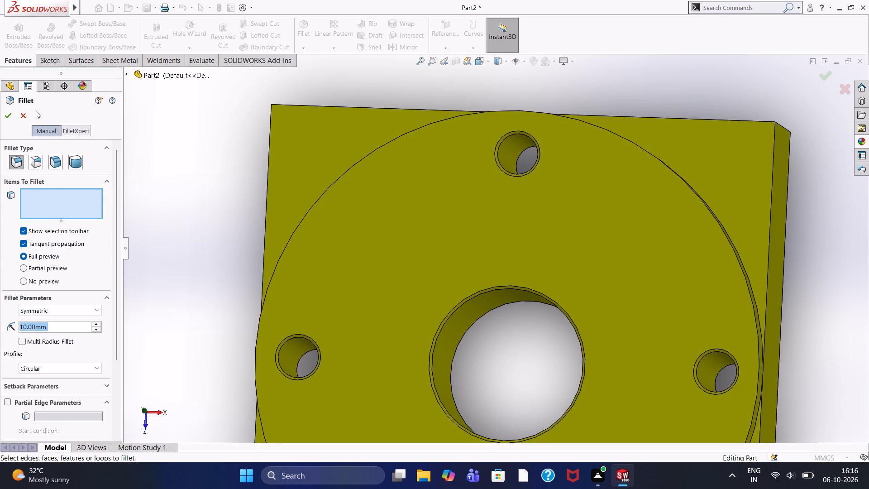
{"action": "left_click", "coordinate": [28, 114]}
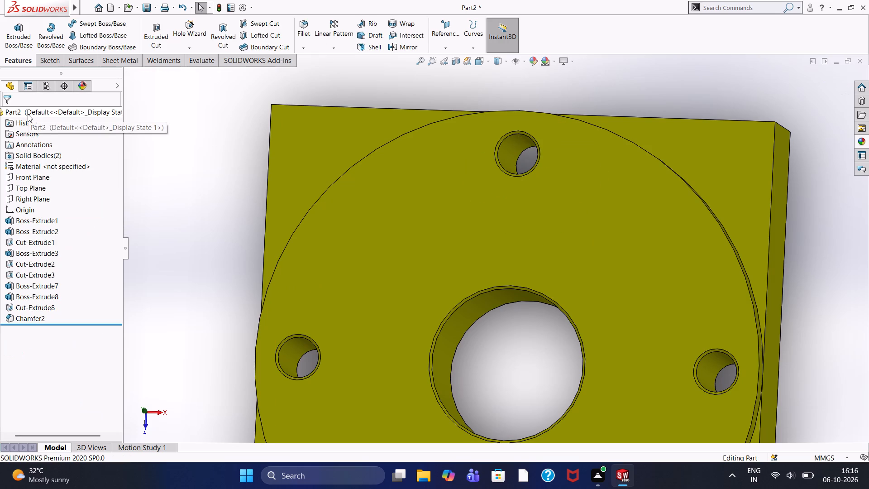
Chamfer the bottom edges of the central hole and the four small holes in the second body at 0.5 mm and 45 degrees.
{"action": "left_click", "coordinate": [300, 49]}
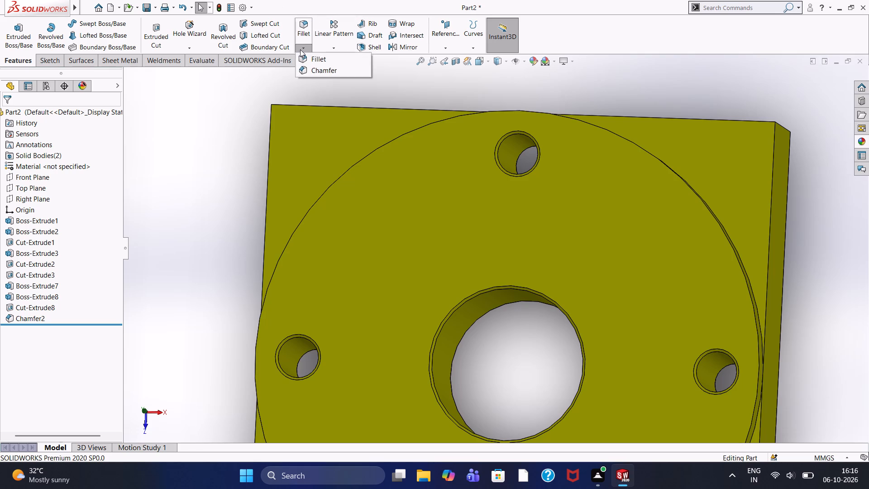
{"action": "left_click", "coordinate": [308, 73]}
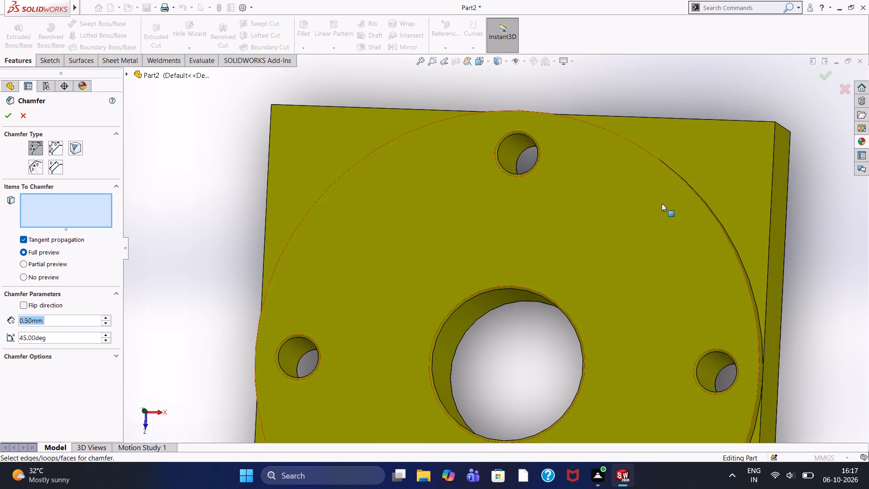
{"action": "left_click", "coordinate": [526, 147]}
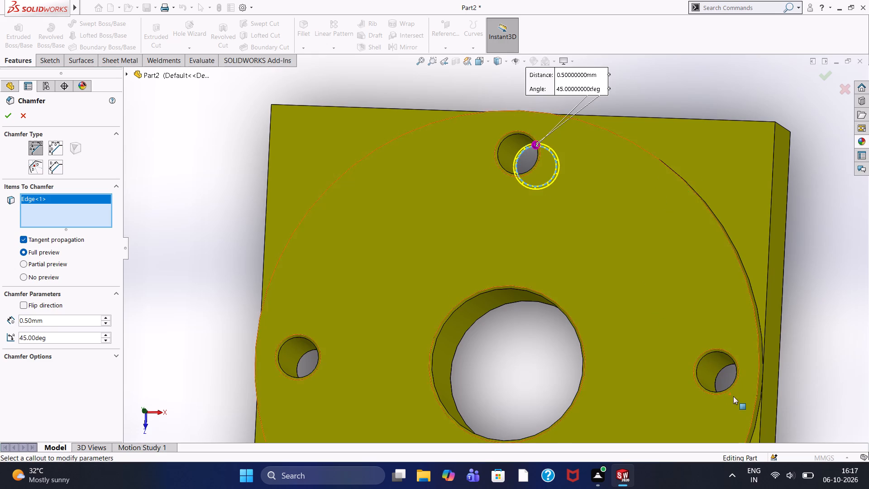
{"action": "left_click", "coordinate": [722, 367]}
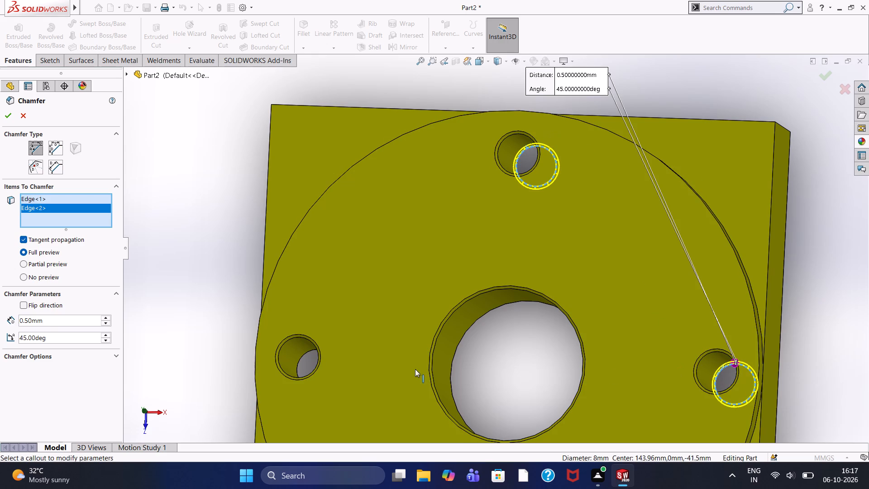
{"action": "left_click", "coordinate": [306, 355]}
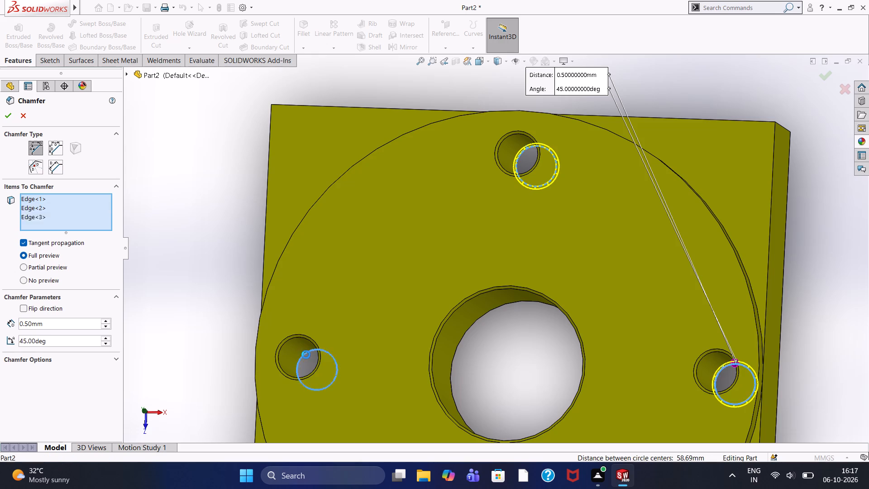
{"action": "left_click", "coordinate": [481, 319]}
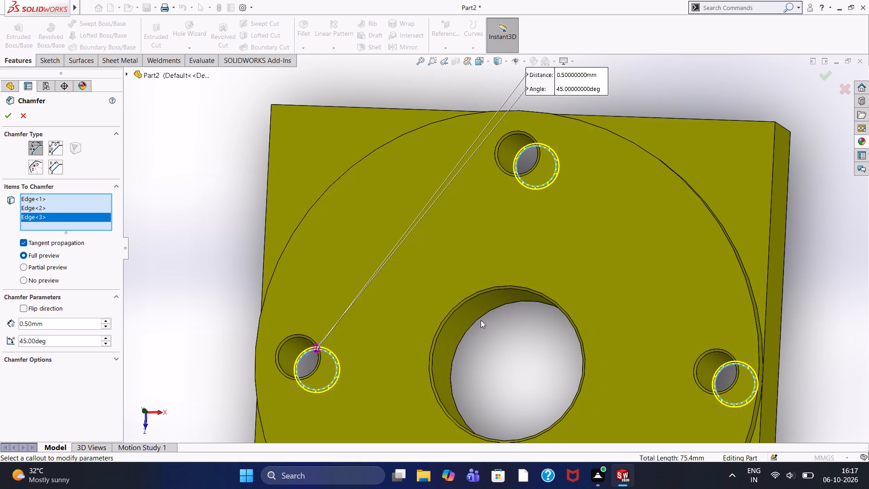
{"action": "left_click", "coordinate": [480, 317]}
{"action": "scroll", "coordinate": [485, 333], "scroll_direction": "up", "scroll_amount": 4}
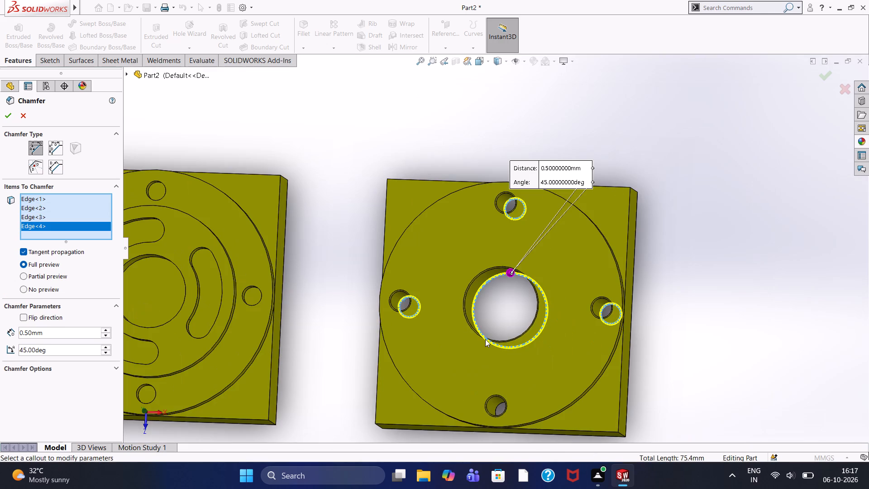
{"action": "left_click", "coordinate": [496, 404]}
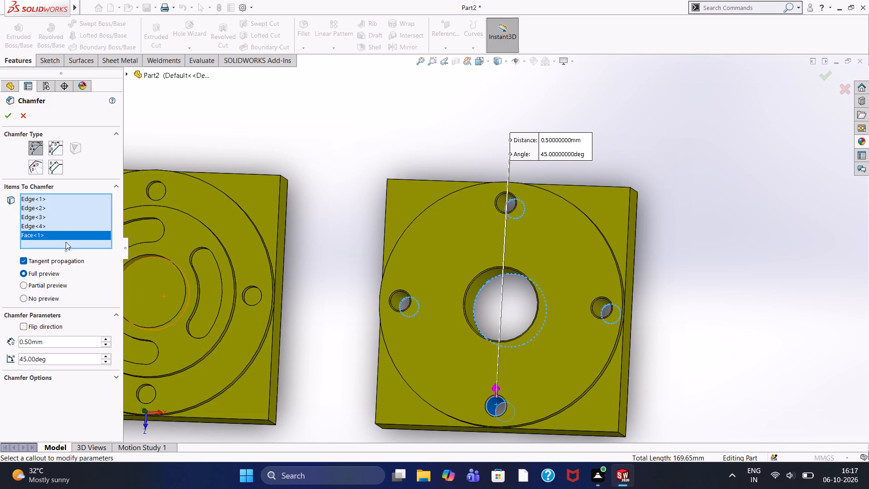
{"action": "right_click", "coordinate": [65, 237]}
{"action": "left_click", "coordinate": [86, 261]}
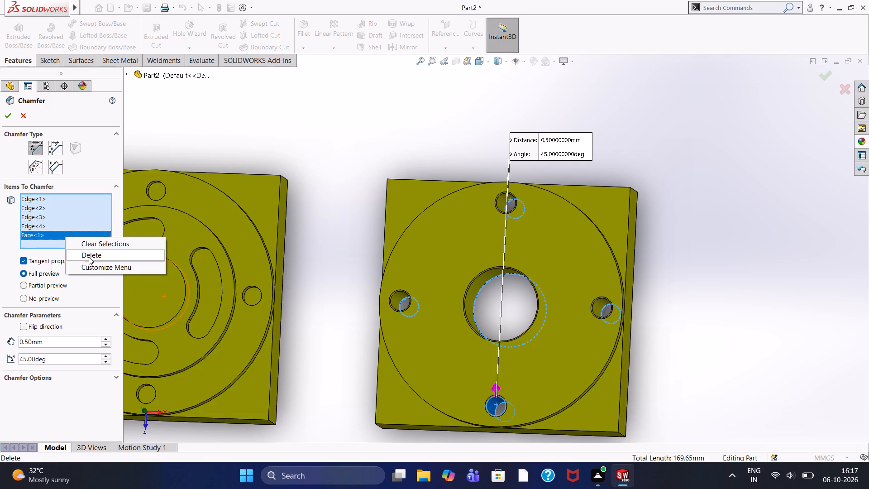
{"action": "left_click", "coordinate": [89, 257]}
{"action": "scroll", "coordinate": [503, 425], "scroll_direction": "down", "scroll_amount": 5}
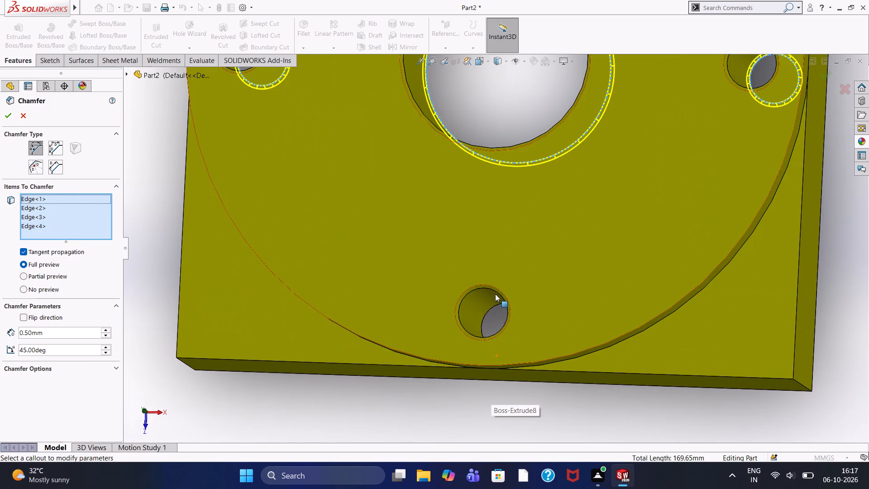
{"action": "left_click", "coordinate": [497, 305]}
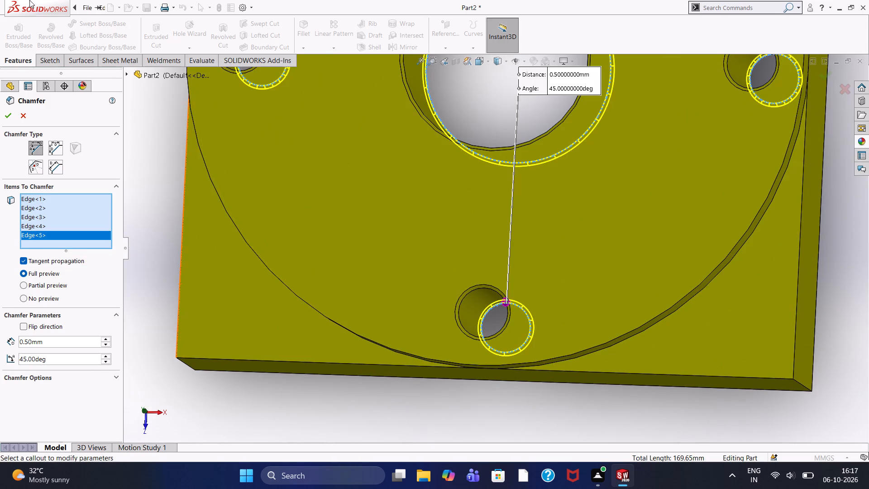
{"action": "left_click", "coordinate": [10, 120]}
Examine the hole chamfers on both sides of the second body, looking closely at the central and small hole rims on its underside.
{"action": "scroll", "coordinate": [314, 146], "scroll_direction": "up", "scroll_amount": 2}
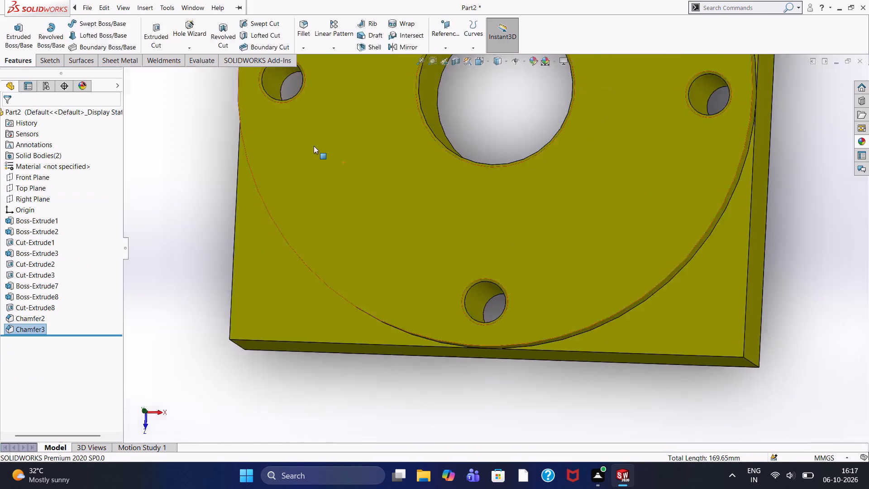
{"action": "scroll", "coordinate": [314, 146], "scroll_direction": "up", "scroll_amount": 2}
{"action": "scroll", "coordinate": [357, 128], "scroll_direction": "down", "scroll_amount": 8}
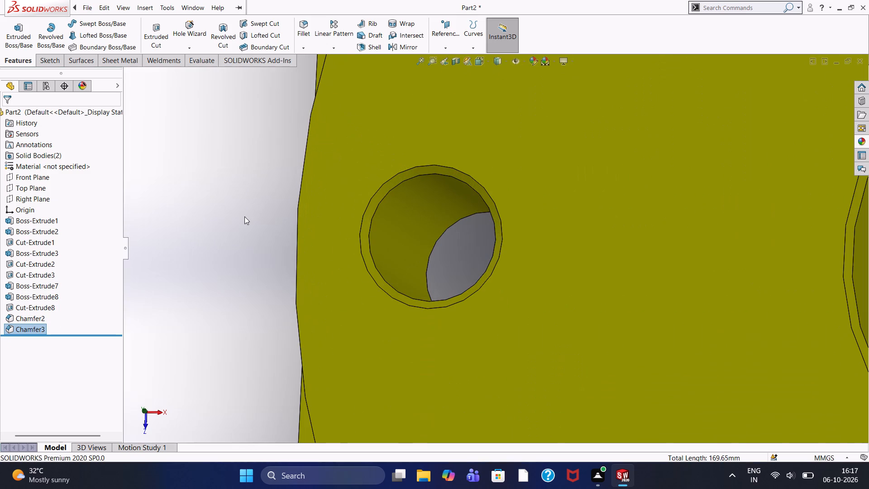
{"action": "middle_click_drag", "start_coordinate": [244, 216], "coordinate": [382, 232]}
{"action": "scroll", "coordinate": [382, 227], "scroll_direction": "up", "scroll_amount": 8}
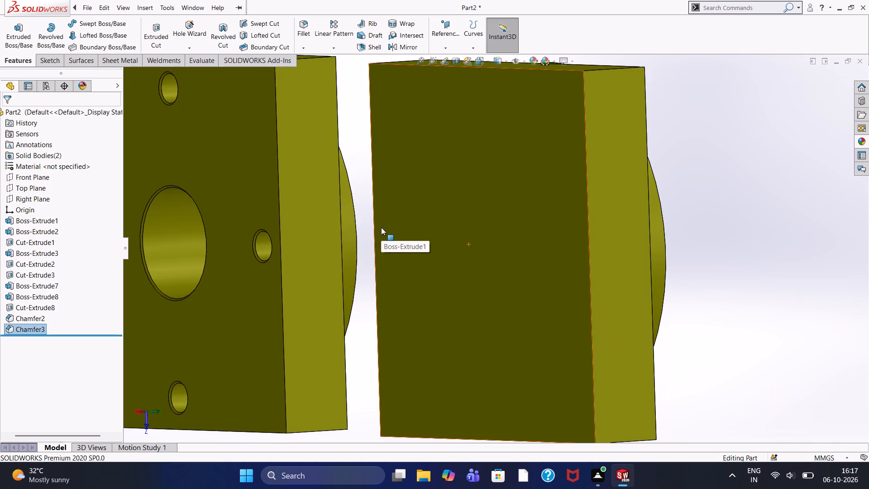
{"action": "middle_click_drag", "start_coordinate": [381, 227], "coordinate": [454, 303]}
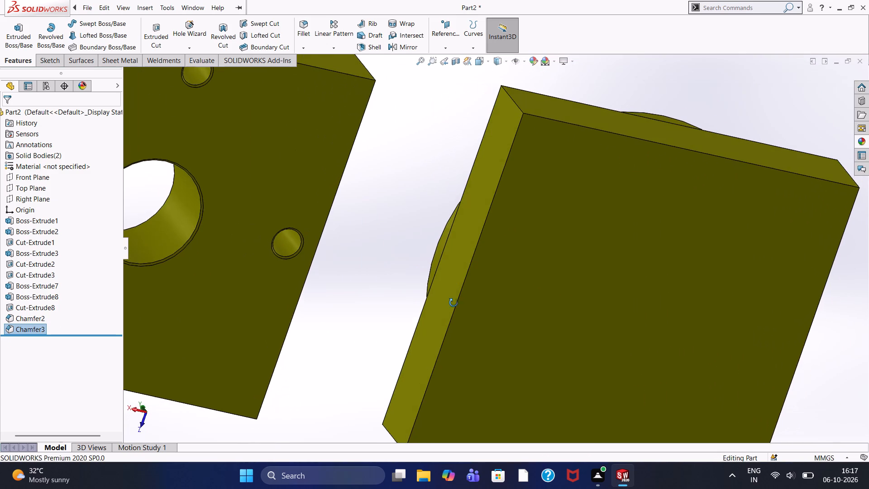
{"action": "middle_click_drag", "start_coordinate": [454, 303], "coordinate": [436, 358]}
{"action": "middle_click_drag", "start_coordinate": [544, 134], "coordinate": [545, 160]}
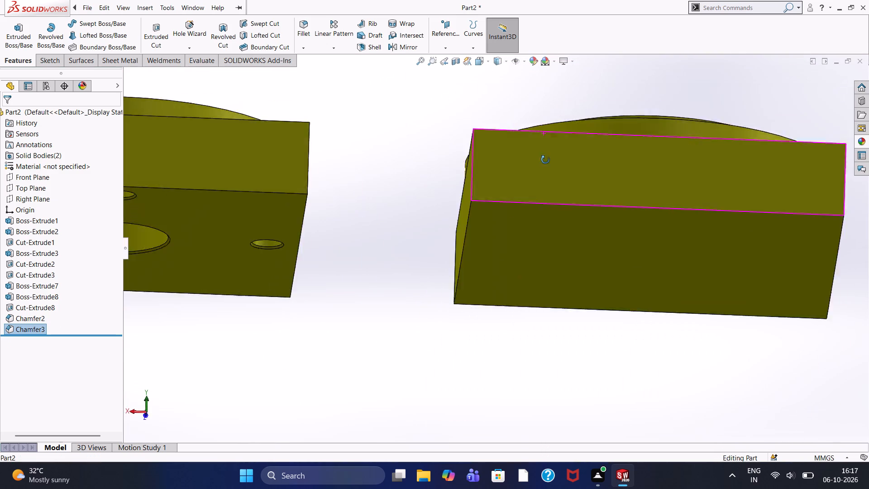
{"action": "middle_click_drag", "start_coordinate": [545, 160], "coordinate": [554, 128]}
{"action": "scroll", "coordinate": [283, 250], "scroll_direction": "down", "scroll_amount": 8}
{"action": "middle_click_drag", "start_coordinate": [262, 262], "coordinate": [265, 190]}
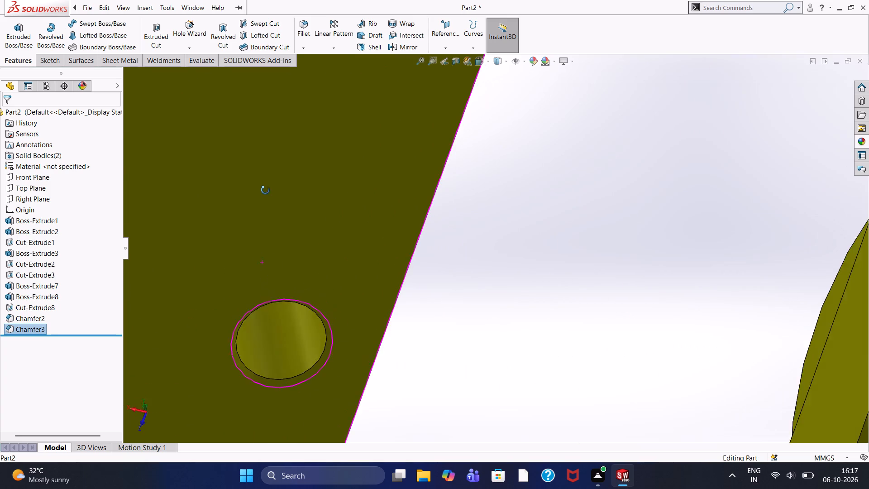
{"action": "middle_click_drag", "start_coordinate": [265, 190], "coordinate": [265, 133]}
{"action": "scroll", "coordinate": [265, 133], "scroll_direction": "up", "scroll_amount": 1}
{"action": "scroll", "coordinate": [340, 318], "scroll_direction": "down", "scroll_amount": 7}
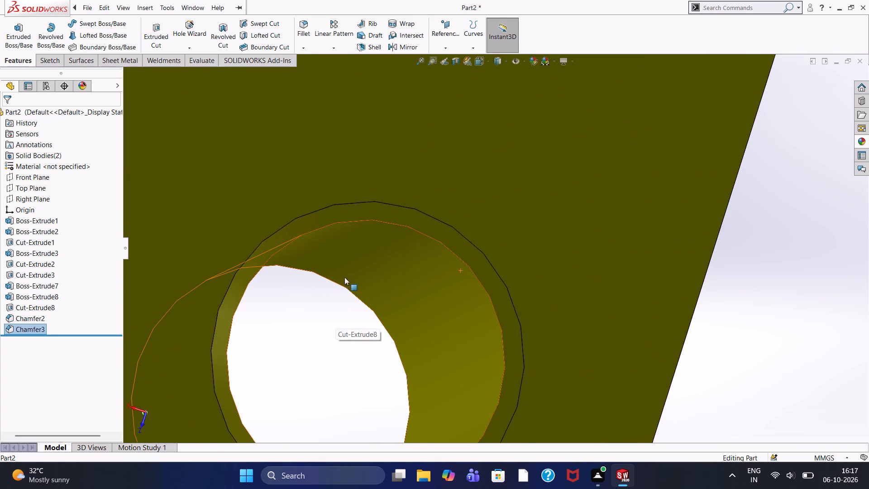
{"action": "scroll", "coordinate": [350, 273], "scroll_direction": "down", "scroll_amount": 3}
{"action": "scroll", "coordinate": [220, 278], "scroll_direction": "up", "scroll_amount": 10}
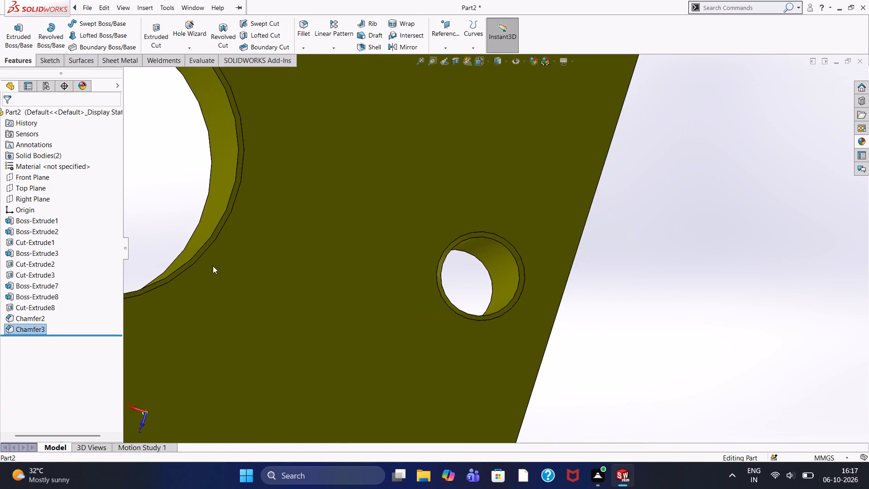
{"action": "scroll", "coordinate": [180, 260], "scroll_direction": "up", "scroll_amount": 5}
{"action": "scroll", "coordinate": [244, 230], "scroll_direction": "down", "scroll_amount": 2}
{"action": "scroll", "coordinate": [379, 180], "scroll_direction": "down", "scroll_amount": 4}
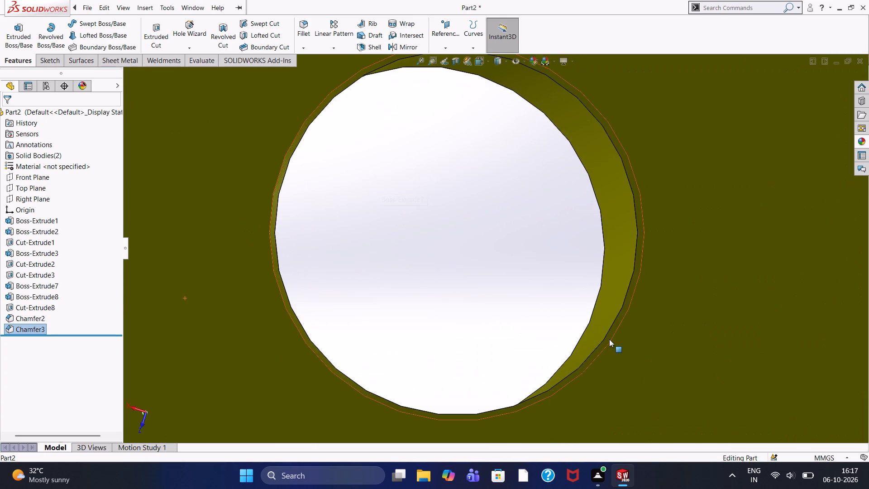
{"action": "scroll", "coordinate": [609, 339], "scroll_direction": "down", "scroll_amount": 10}
{"action": "scroll", "coordinate": [403, 278], "scroll_direction": "down", "scroll_amount": 6}
{"action": "scroll", "coordinate": [402, 279], "scroll_direction": "up", "scroll_amount": 8}
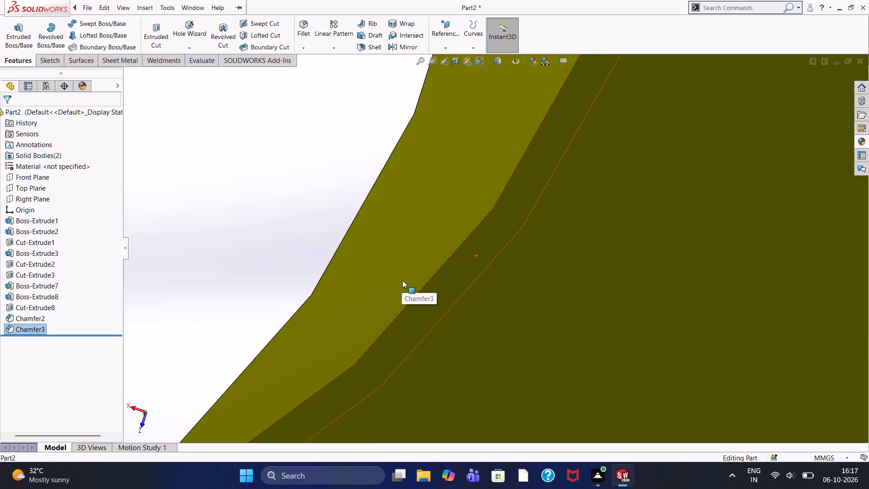
{"action": "scroll", "coordinate": [403, 281], "scroll_direction": "up", "scroll_amount": 15}
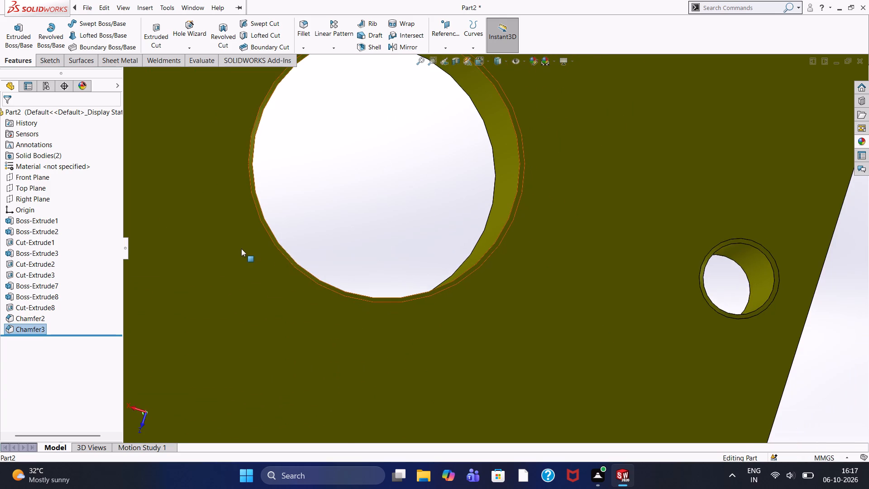
{"action": "scroll", "coordinate": [245, 246], "scroll_direction": "up", "scroll_amount": 2}
{"action": "middle_click_drag", "start_coordinate": [296, 238], "coordinate": [263, 262]}
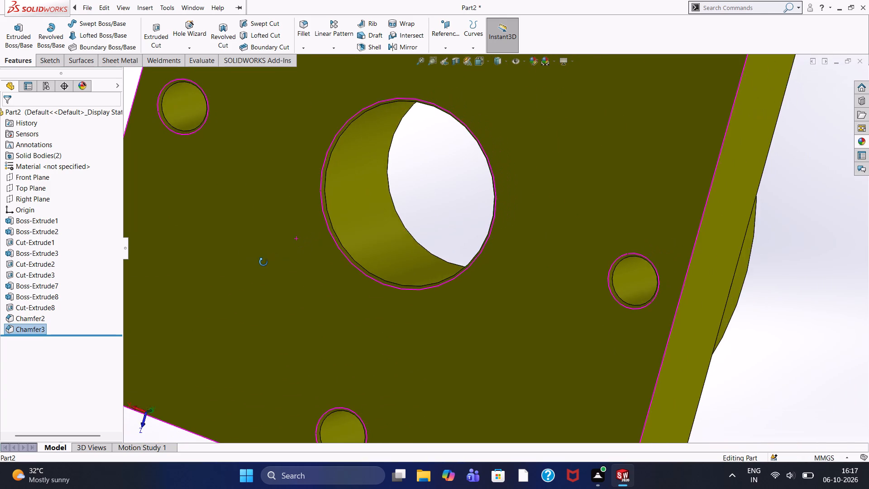
{"action": "middle_click_drag", "start_coordinate": [263, 262], "coordinate": [240, 292]}
{"action": "scroll", "coordinate": [325, 264], "scroll_direction": "down", "scroll_amount": 5}
{"action": "scroll", "coordinate": [439, 233], "scroll_direction": "down", "scroll_amount": 2}
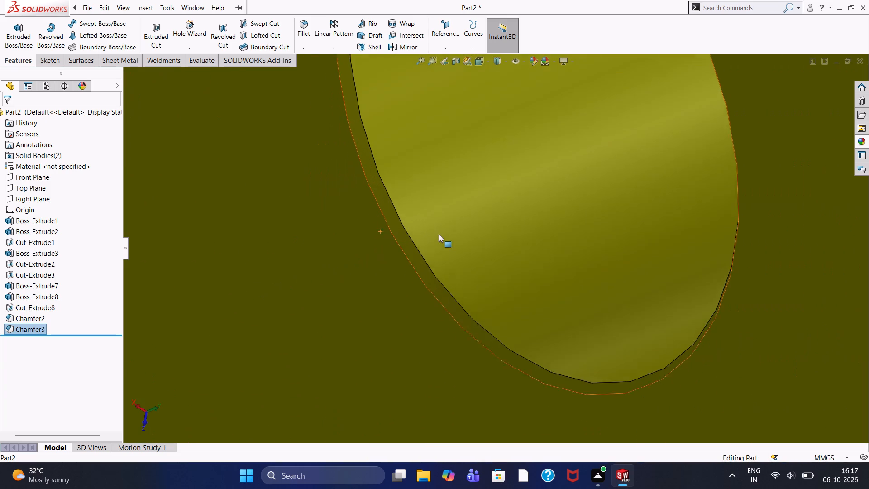
{"action": "scroll", "coordinate": [439, 234], "scroll_direction": "down", "scroll_amount": 3}
{"action": "scroll", "coordinate": [408, 279], "scroll_direction": "down", "scroll_amount": 6}
{"action": "scroll", "coordinate": [401, 270], "scroll_direction": "up", "scroll_amount": 3}
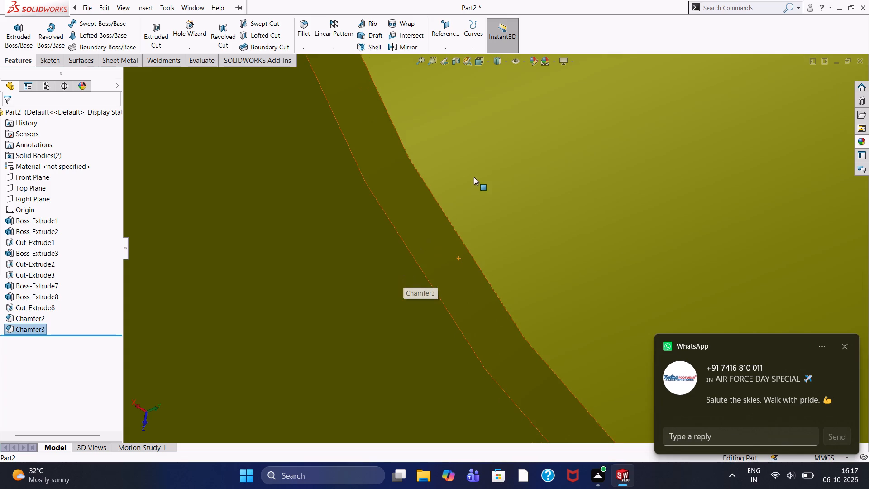
{"action": "scroll", "coordinate": [511, 153], "scroll_direction": "down", "scroll_amount": 3}
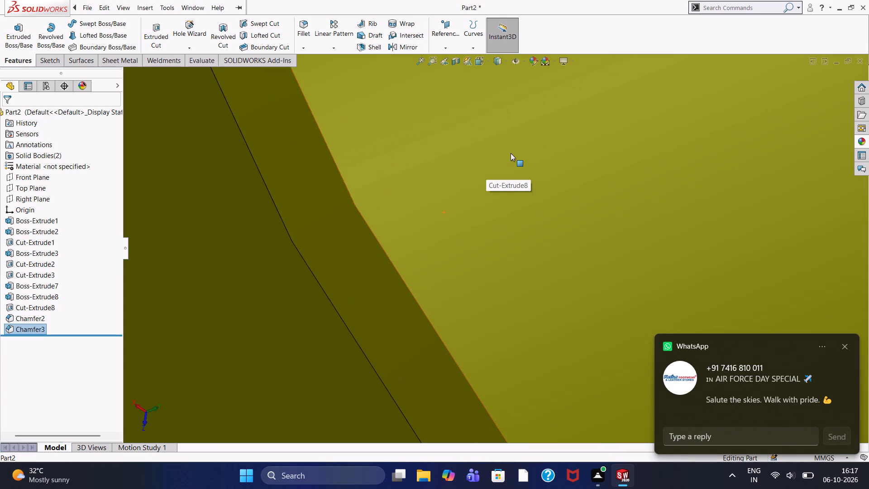
Examine the chamfered rim of the central hole on the second body's underside up close.
{"action": "scroll", "coordinate": [511, 153], "scroll_direction": "up", "scroll_amount": 5}
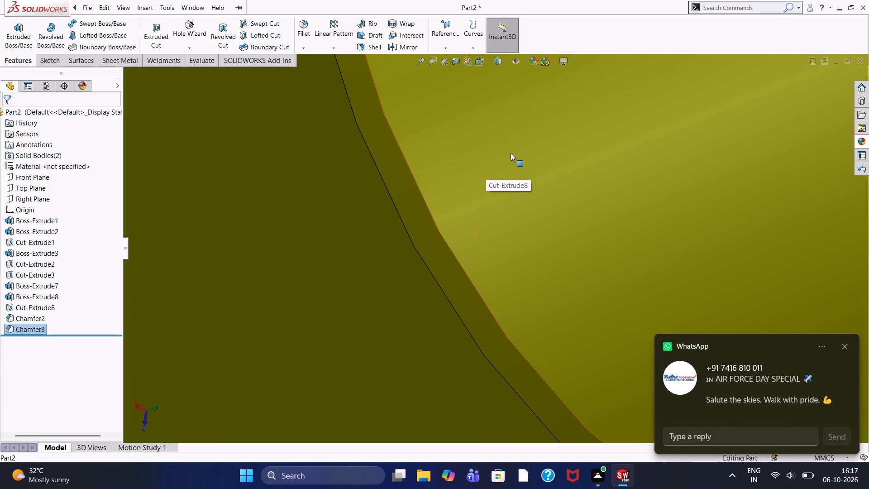
{"action": "scroll", "coordinate": [511, 153], "scroll_direction": "down", "scroll_amount": 2}
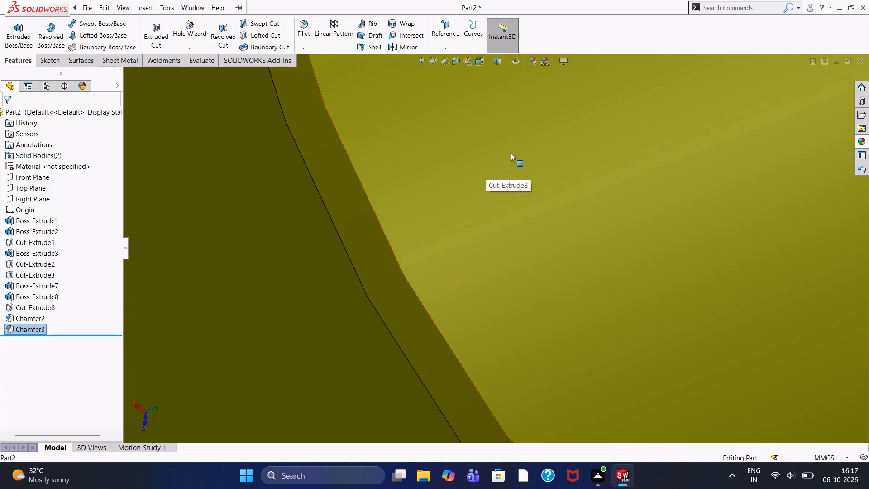
{"action": "scroll", "coordinate": [511, 153], "scroll_direction": "up", "scroll_amount": 2}
{"action": "scroll", "coordinate": [511, 153], "scroll_direction": "down", "scroll_amount": 2}
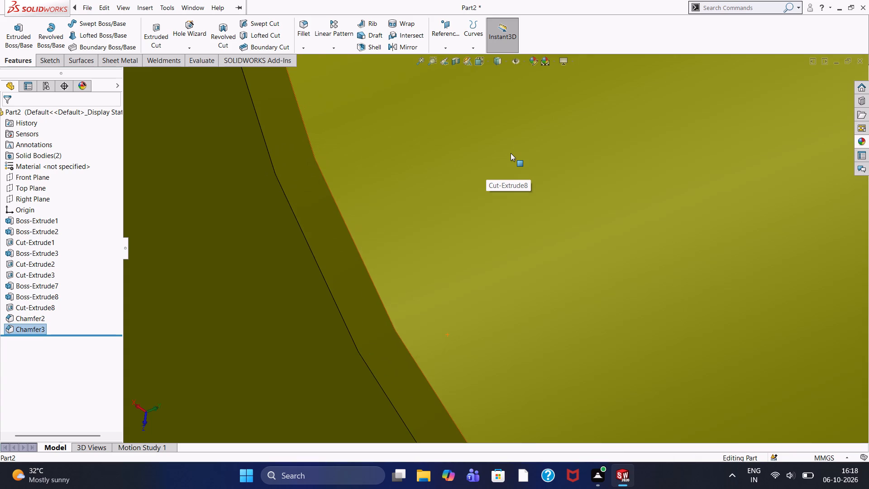
{"action": "scroll", "coordinate": [511, 153], "scroll_direction": "down", "scroll_amount": 3}
{"action": "scroll", "coordinate": [511, 153], "scroll_direction": "up", "scroll_amount": 2}
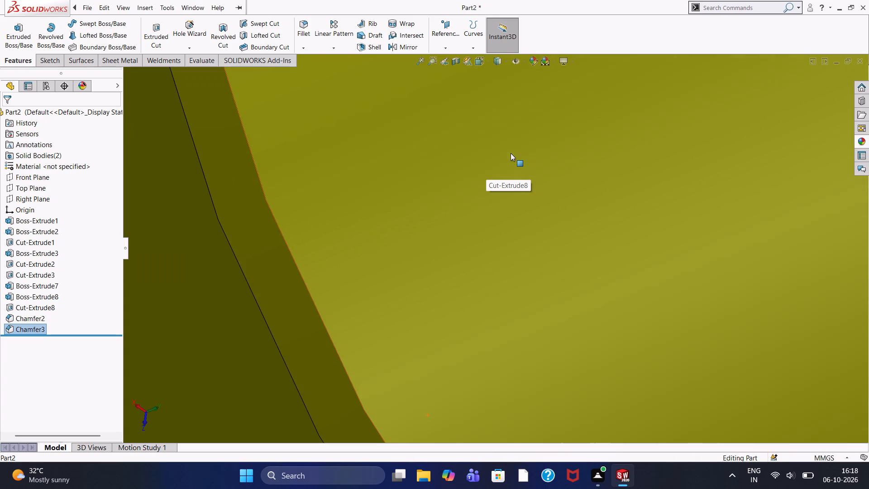
{"action": "scroll", "coordinate": [511, 153], "scroll_direction": "down", "scroll_amount": 1}
{"action": "scroll", "coordinate": [511, 153], "scroll_direction": "up", "scroll_amount": 2}
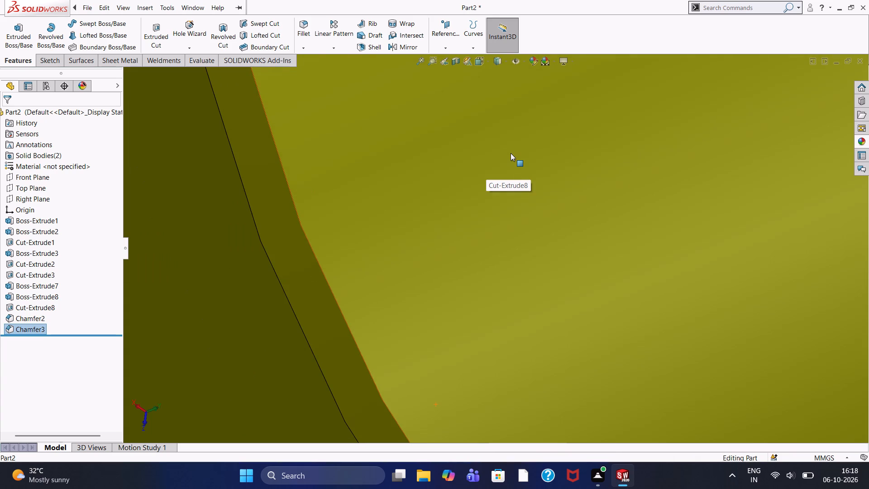
{"action": "scroll", "coordinate": [511, 153], "scroll_direction": "down", "scroll_amount": 2}
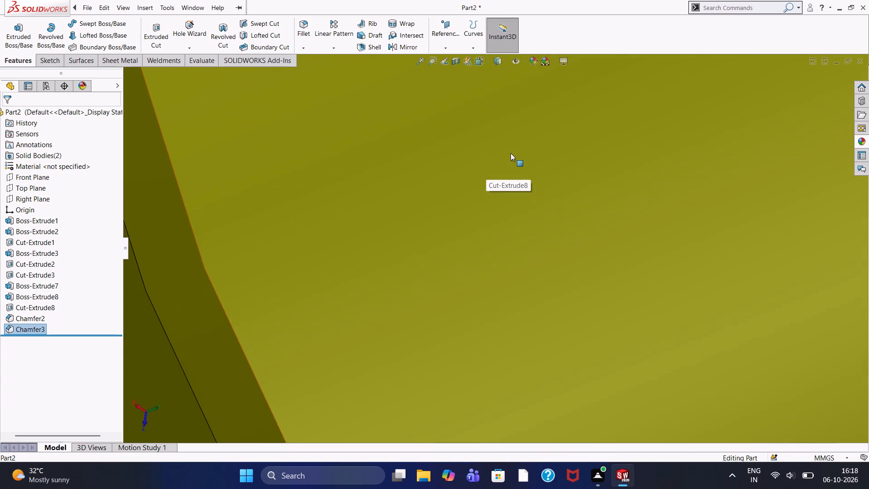
{"action": "scroll", "coordinate": [511, 153], "scroll_direction": "up", "scroll_amount": 4}
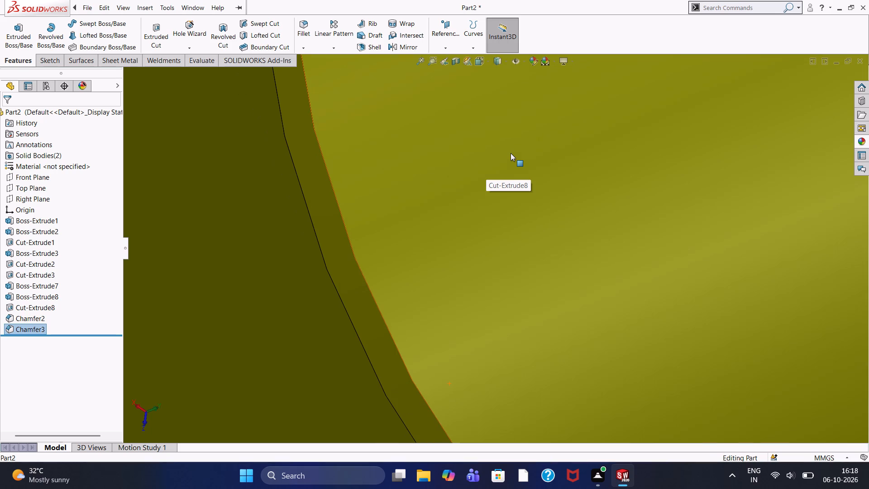
{"action": "scroll", "coordinate": [511, 153], "scroll_direction": "down", "scroll_amount": 2}
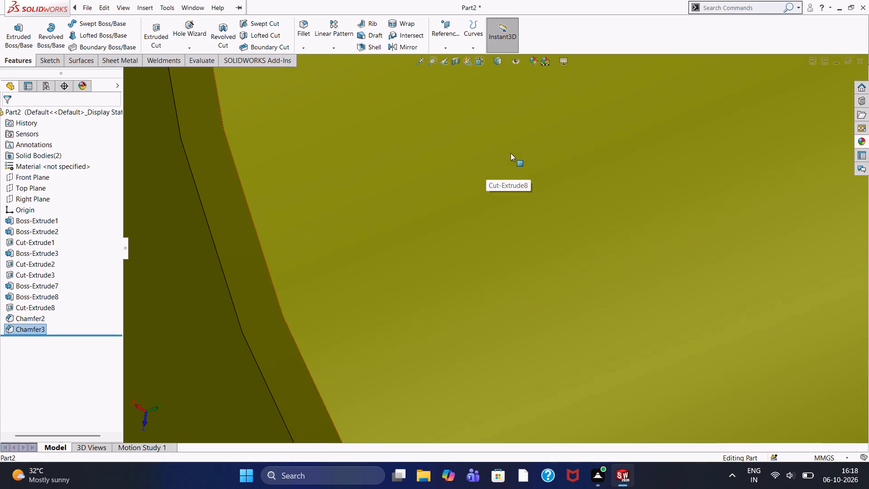
{"action": "scroll", "coordinate": [511, 153], "scroll_direction": "up", "scroll_amount": 1}
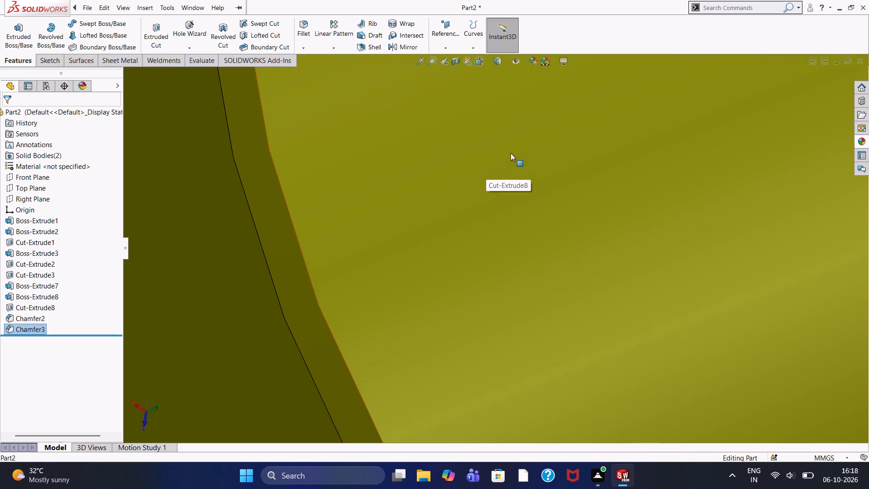
{"action": "scroll", "coordinate": [511, 153], "scroll_direction": "down", "scroll_amount": 2}
{"action": "scroll", "coordinate": [511, 153], "scroll_direction": "up", "scroll_amount": 2}
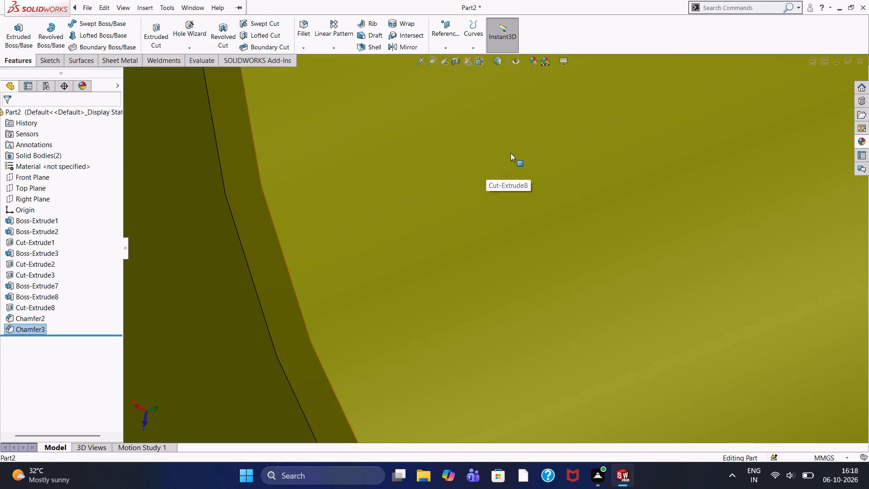
{"action": "scroll", "coordinate": [511, 153], "scroll_direction": "up", "scroll_amount": 2}
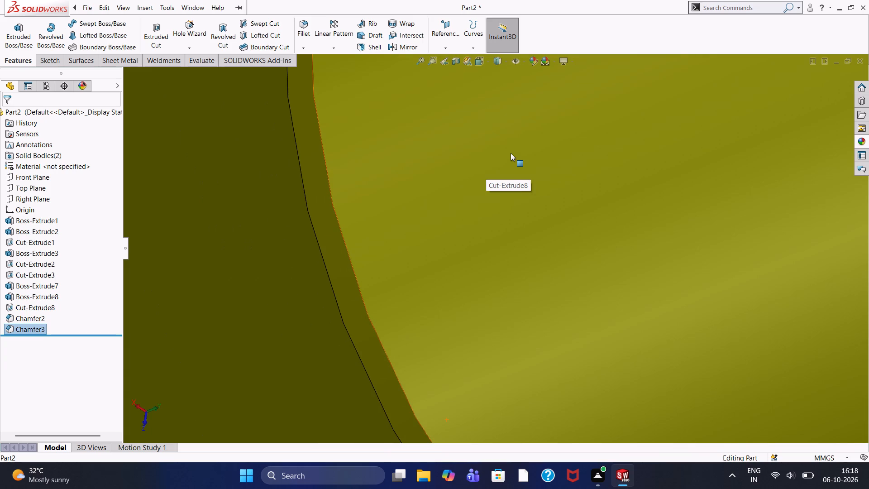
{"action": "scroll", "coordinate": [517, 164], "scroll_direction": "down", "scroll_amount": 4}
{"action": "scroll", "coordinate": [574, 209], "scroll_direction": "down", "scroll_amount": 3}
{"action": "scroll", "coordinate": [573, 208], "scroll_direction": "up", "scroll_amount": 9}
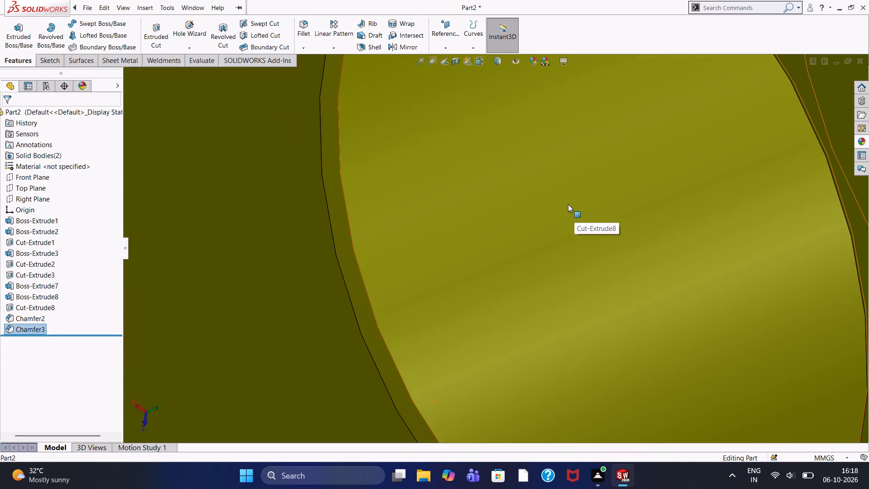
{"action": "scroll", "coordinate": [568, 204], "scroll_direction": "up", "scroll_amount": 7}
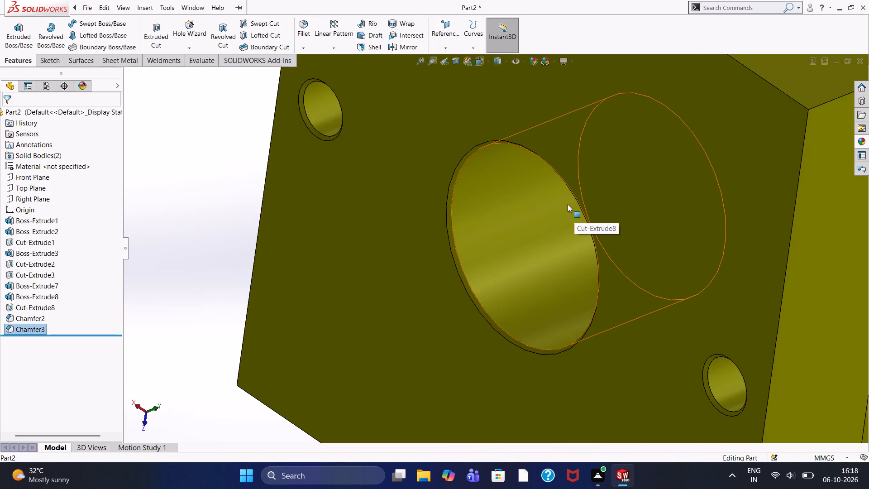
{"action": "scroll", "coordinate": [568, 204], "scroll_direction": "up", "scroll_amount": 3}
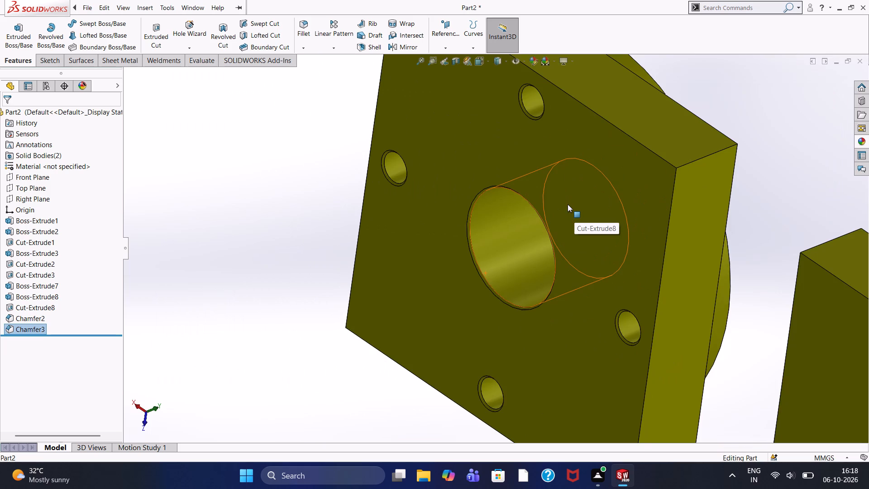
{"action": "scroll", "coordinate": [568, 204], "scroll_direction": "up", "scroll_amount": 4}
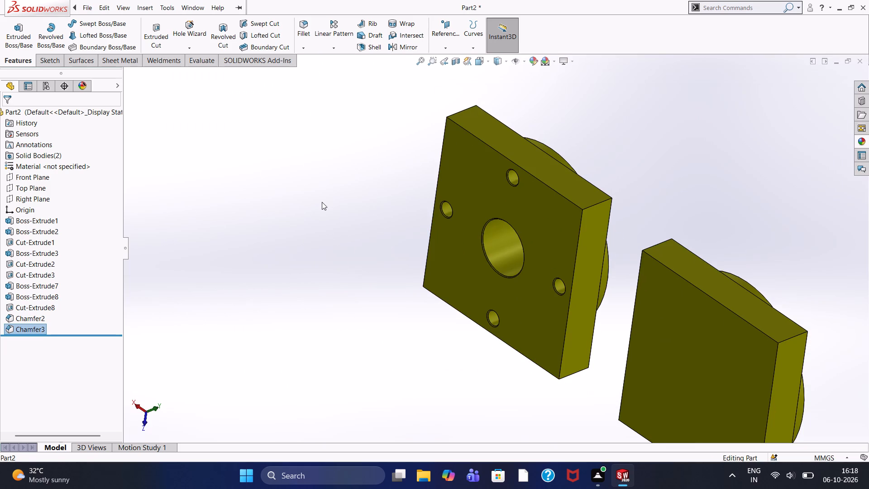
Examine the central and small hole chamfers on the second body's underside from a tilted angle.
{"action": "middle_click_drag", "start_coordinate": [322, 202], "coordinate": [345, 240]}
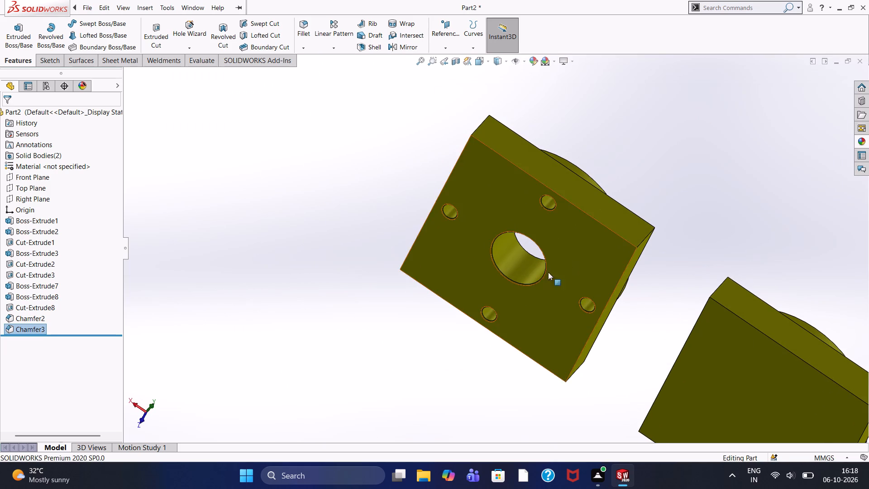
{"action": "scroll", "coordinate": [541, 250], "scroll_direction": "down", "scroll_amount": 8}
{"action": "scroll", "coordinate": [541, 250], "scroll_direction": "up", "scroll_amount": 2}
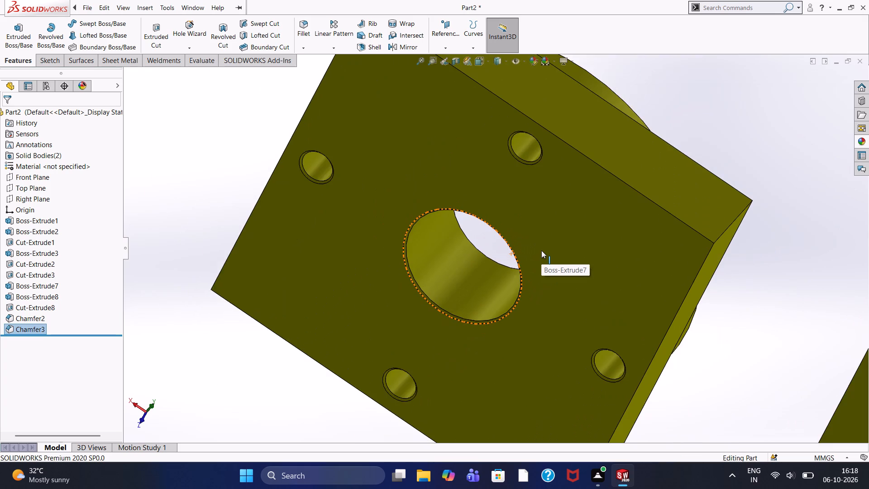
{"action": "scroll", "coordinate": [541, 250], "scroll_direction": "down", "scroll_amount": 2}
{"action": "scroll", "coordinate": [541, 250], "scroll_direction": "up", "scroll_amount": 4}
{"action": "scroll", "coordinate": [541, 250], "scroll_direction": "down", "scroll_amount": 2}
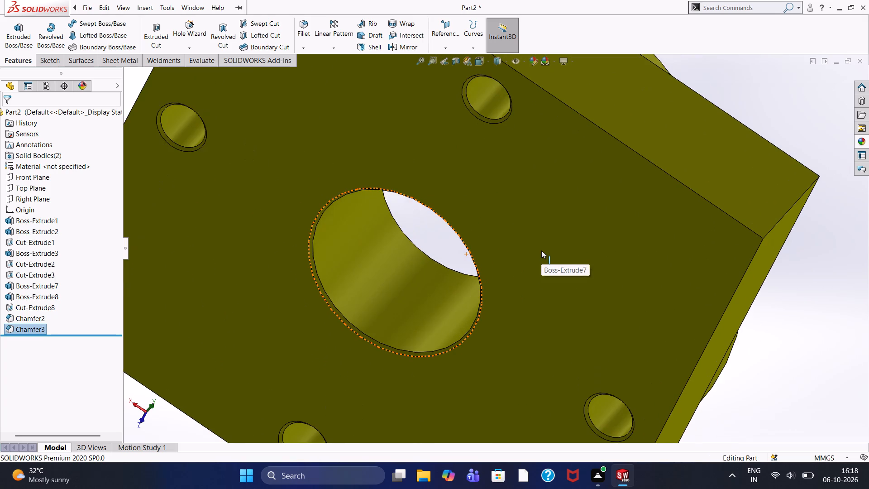
{"action": "scroll", "coordinate": [541, 250], "scroll_direction": "down", "scroll_amount": 3}
{"action": "scroll", "coordinate": [541, 250], "scroll_direction": "up", "scroll_amount": 3}
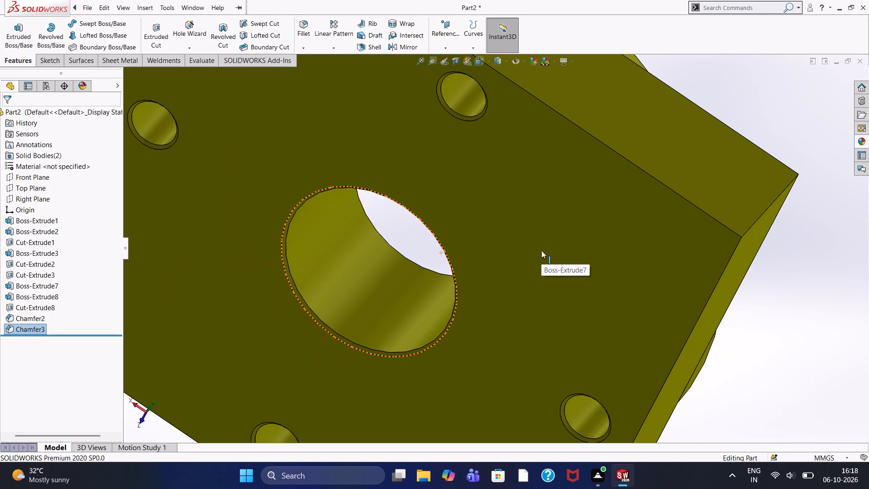
{"action": "scroll", "coordinate": [541, 250], "scroll_direction": "down", "scroll_amount": 3}
{"action": "scroll", "coordinate": [541, 250], "scroll_direction": "up", "scroll_amount": 1}
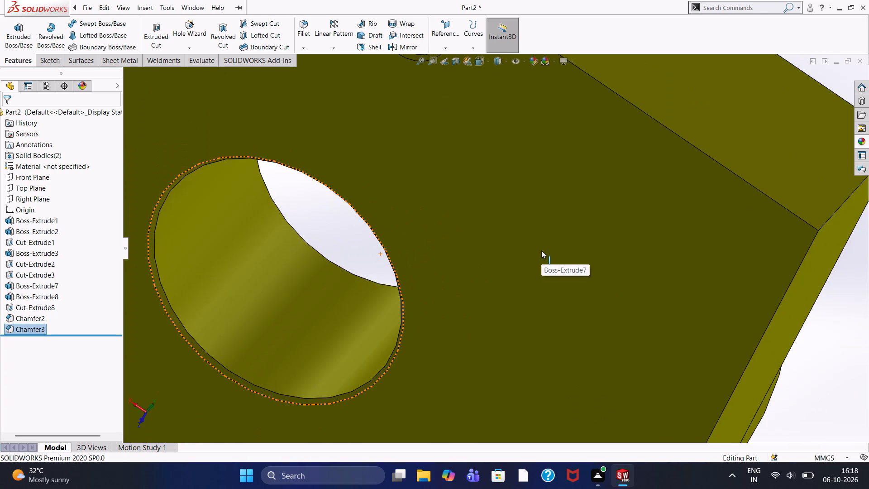
{"action": "scroll", "coordinate": [541, 250], "scroll_direction": "down", "scroll_amount": 4}
{"action": "scroll", "coordinate": [541, 250], "scroll_direction": "up", "scroll_amount": 5}
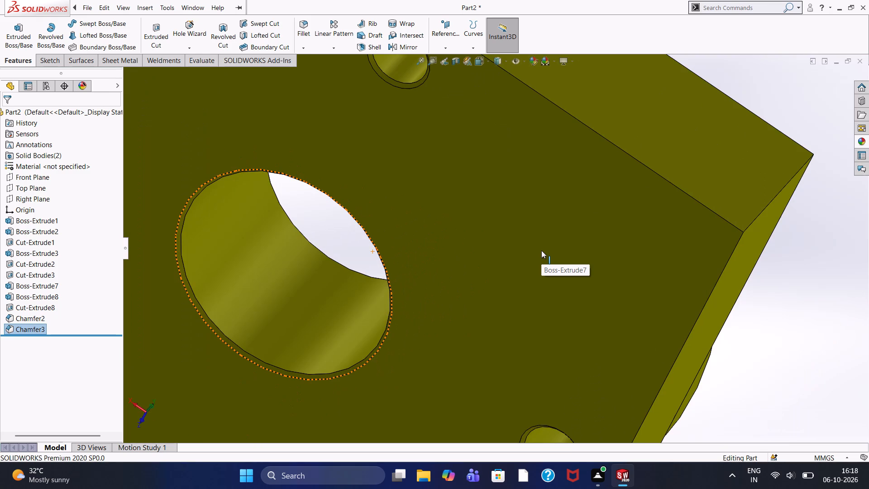
{"action": "scroll", "coordinate": [479, 248], "scroll_direction": "up", "scroll_amount": 11}
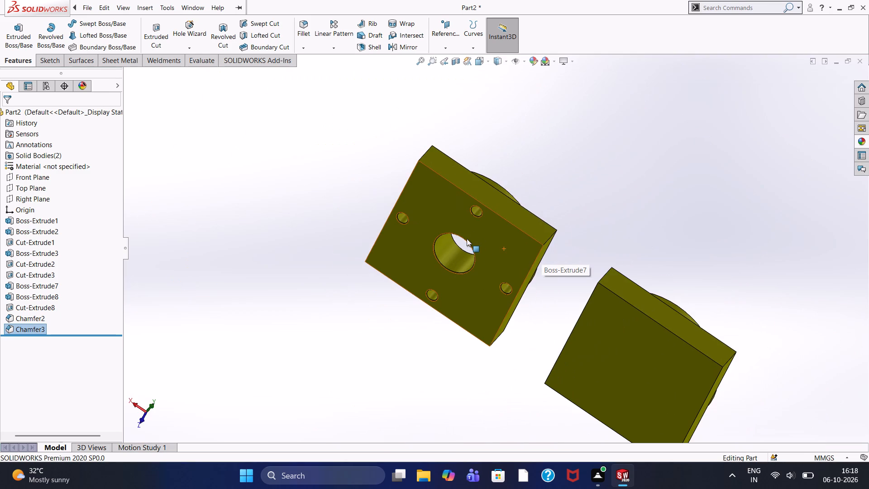
Examine the hole chamfers on the second body's boss side, and view both bodies together.
{"action": "middle_click_drag", "start_coordinate": [540, 155], "coordinate": [442, 262]}
{"action": "scroll", "coordinate": [535, 180], "scroll_direction": "down", "scroll_amount": 4}
{"action": "scroll", "coordinate": [531, 234], "scroll_direction": "down", "scroll_amount": 3}
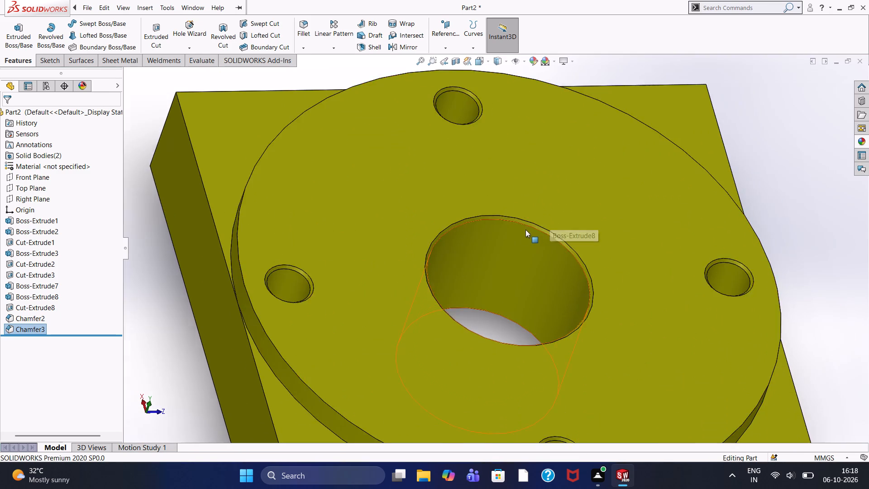
{"action": "scroll", "coordinate": [525, 230], "scroll_direction": "up", "scroll_amount": 3}
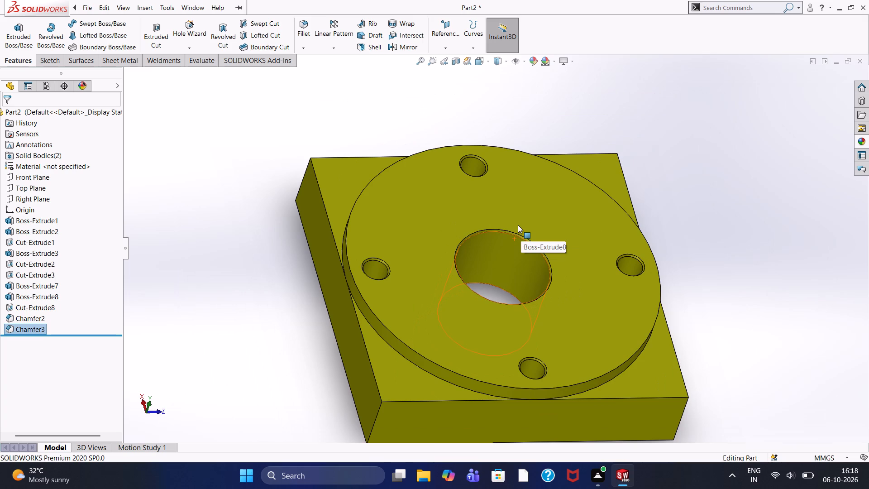
{"action": "scroll", "coordinate": [563, 268], "scroll_direction": "down", "scroll_amount": 2}
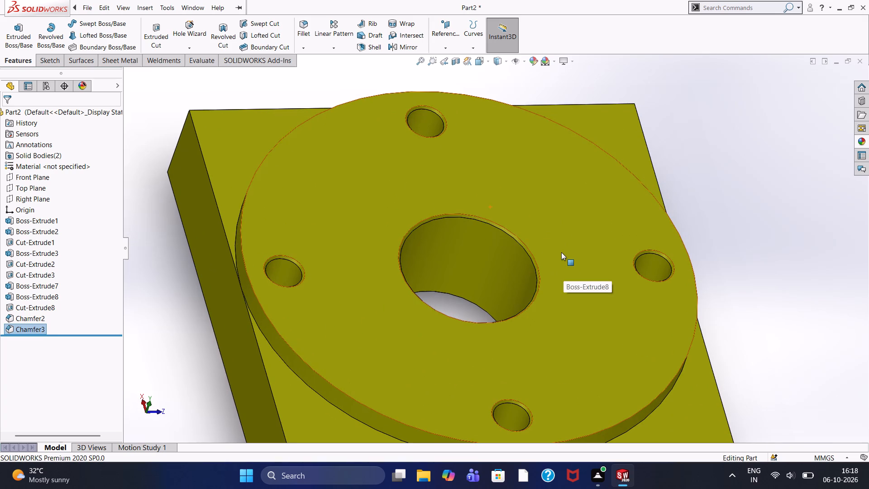
{"action": "scroll", "coordinate": [556, 237], "scroll_direction": "up", "scroll_amount": 2}
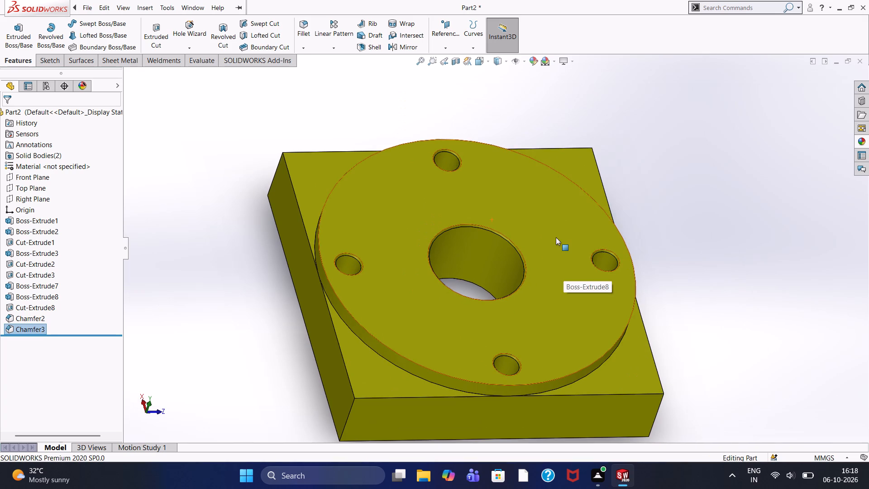
{"action": "scroll", "coordinate": [556, 237], "scroll_direction": "down", "scroll_amount": 3}
{"action": "scroll", "coordinate": [556, 237], "scroll_direction": "up", "scroll_amount": 2}
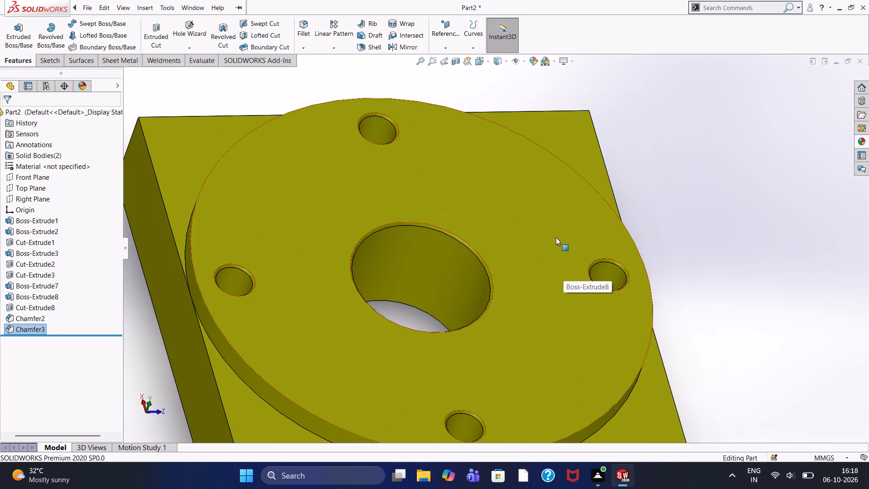
{"action": "scroll", "coordinate": [556, 237], "scroll_direction": "up", "scroll_amount": 2}
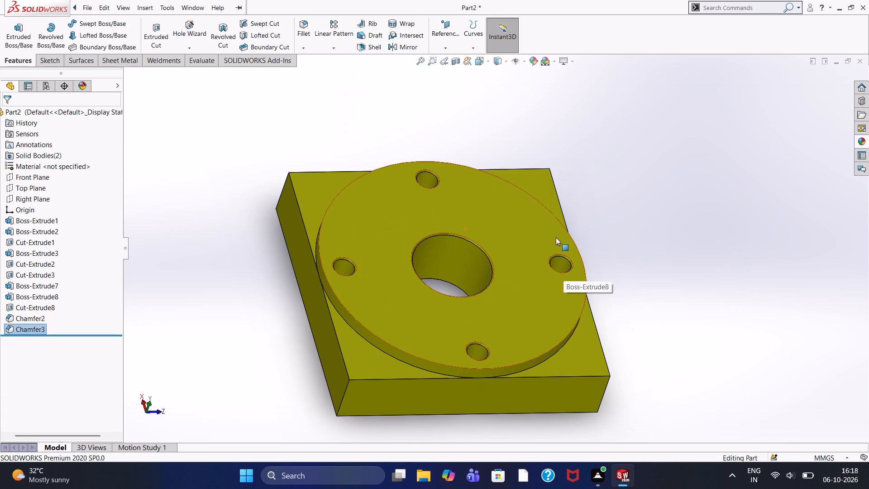
{"action": "scroll", "coordinate": [556, 237], "scroll_direction": "up", "scroll_amount": 2}
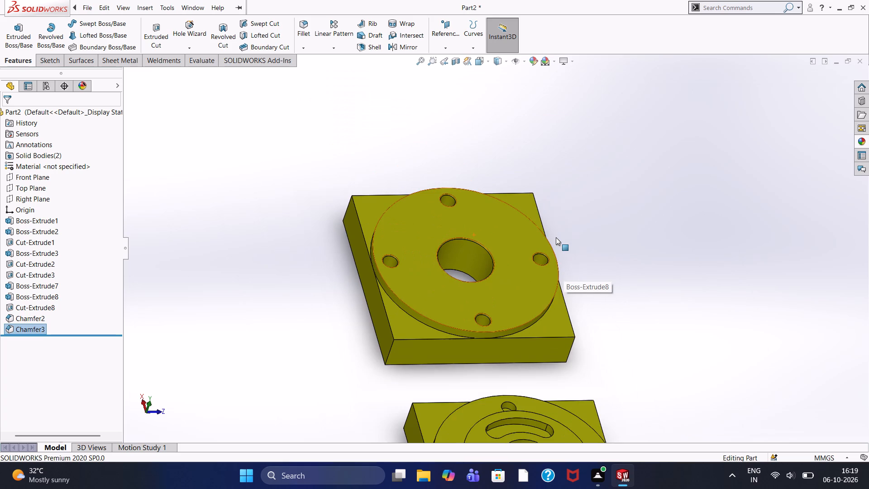
{"action": "scroll", "coordinate": [555, 237], "scroll_direction": "down", "scroll_amount": 3}
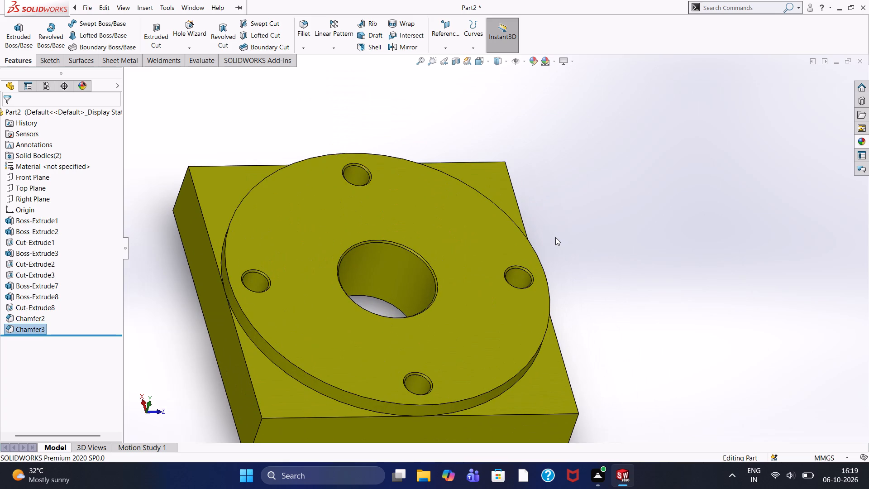
{"action": "scroll", "coordinate": [555, 237], "scroll_direction": "down", "scroll_amount": 1}
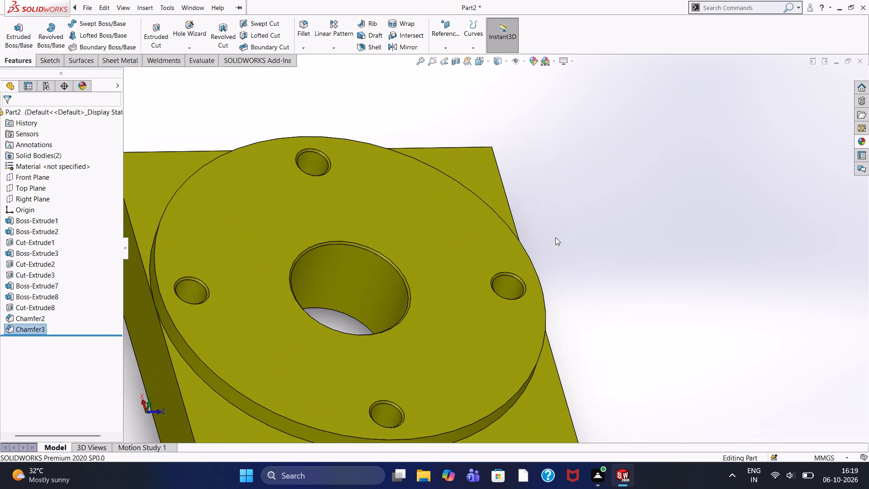
{"action": "scroll", "coordinate": [555, 237], "scroll_direction": "up", "scroll_amount": 2}
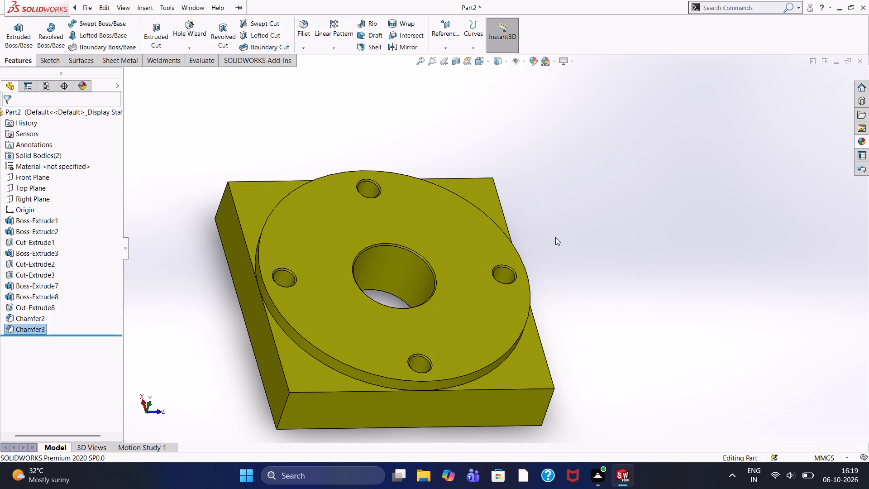
{"action": "scroll", "coordinate": [555, 237], "scroll_direction": "up", "scroll_amount": 4}
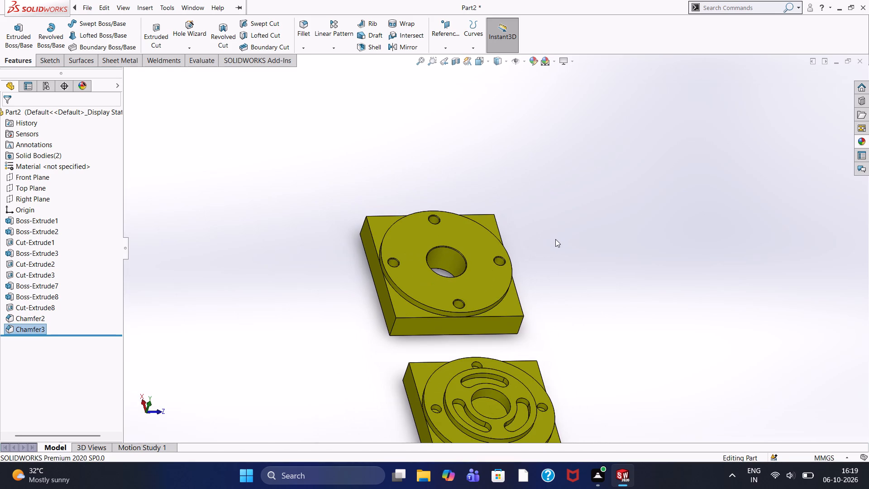
{"action": "scroll", "coordinate": [676, 246], "scroll_direction": "up", "scroll_amount": 2}
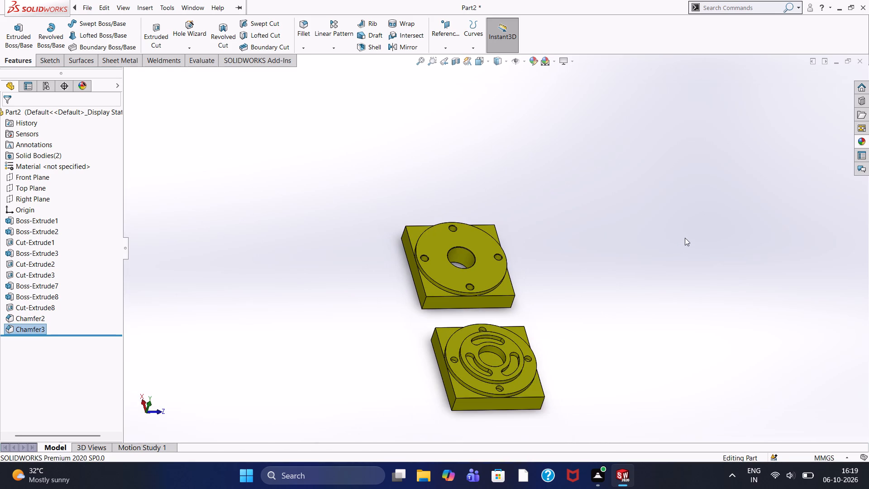
{"action": "scroll", "coordinate": [686, 240], "scroll_direction": "up", "scroll_amount": 2}
{"action": "scroll", "coordinate": [692, 235], "scroll_direction": "down", "scroll_amount": 1}
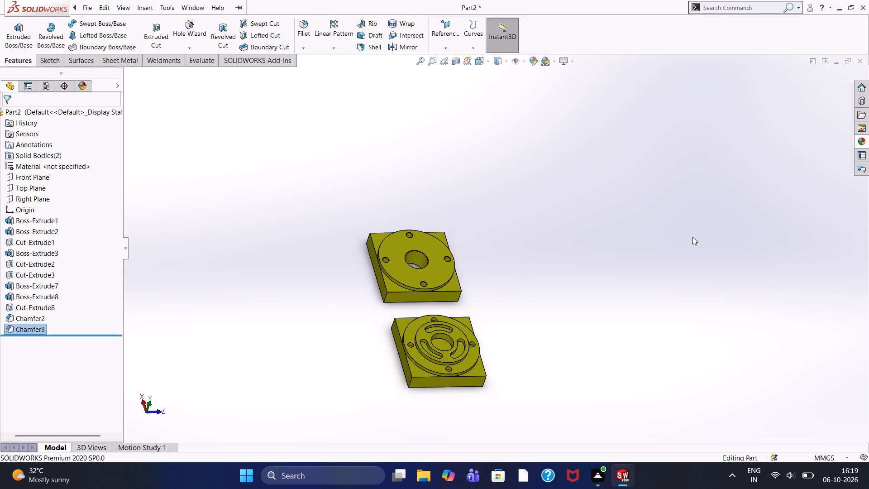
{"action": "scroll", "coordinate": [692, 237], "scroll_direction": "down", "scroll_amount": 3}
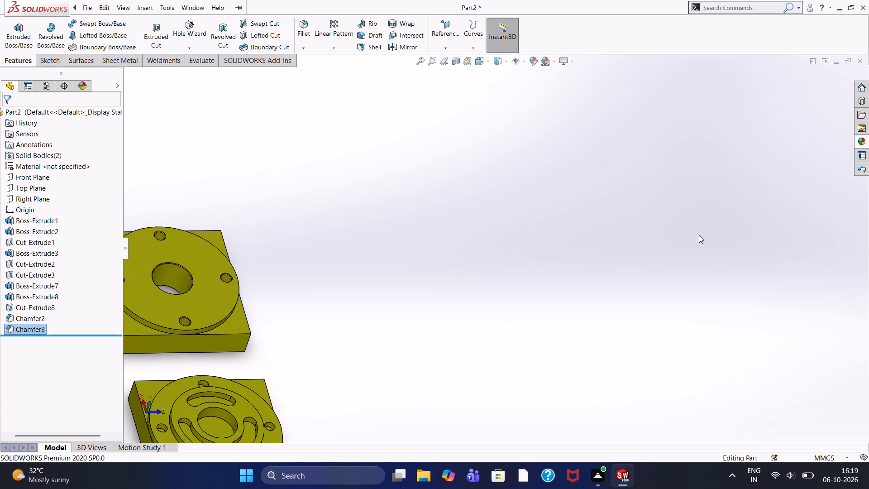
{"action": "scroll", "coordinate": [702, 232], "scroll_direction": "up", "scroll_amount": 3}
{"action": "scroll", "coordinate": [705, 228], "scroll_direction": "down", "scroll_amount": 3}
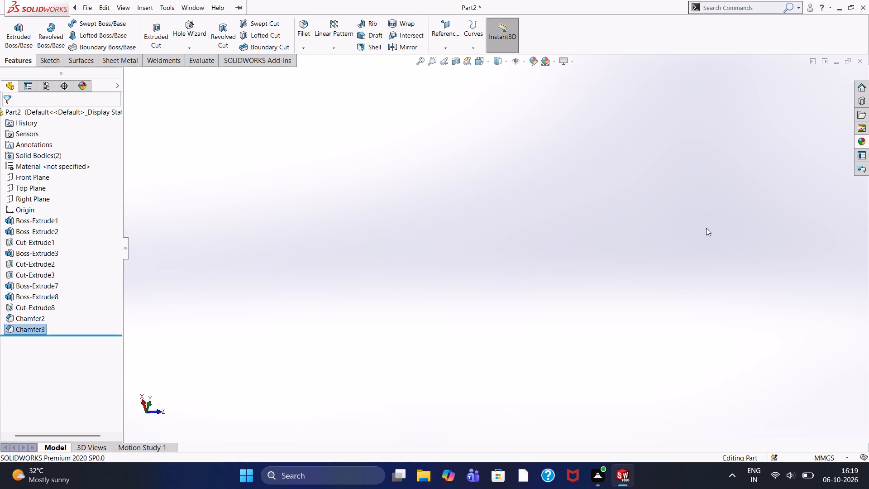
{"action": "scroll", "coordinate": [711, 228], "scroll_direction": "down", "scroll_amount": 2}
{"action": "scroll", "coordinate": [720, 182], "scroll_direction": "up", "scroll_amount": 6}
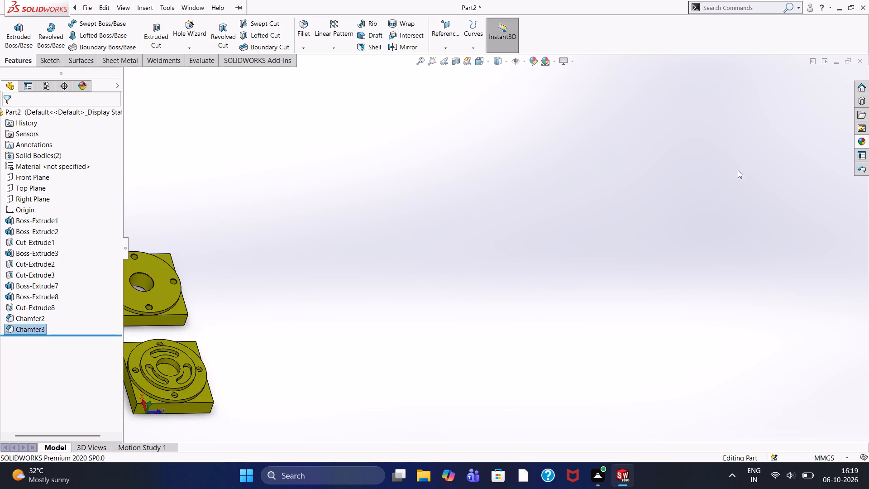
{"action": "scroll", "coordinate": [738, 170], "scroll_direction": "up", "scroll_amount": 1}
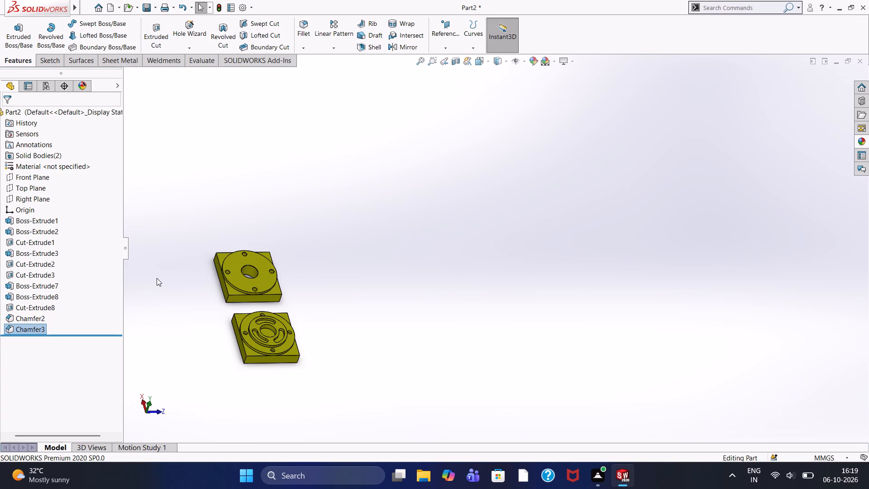
Examine the chamfered rims of the central and small holes on the second body's boss face up close.
{"action": "scroll", "coordinate": [218, 286], "scroll_direction": "down", "scroll_amount": 4}
{"action": "scroll", "coordinate": [379, 249], "scroll_direction": "down", "scroll_amount": 9}
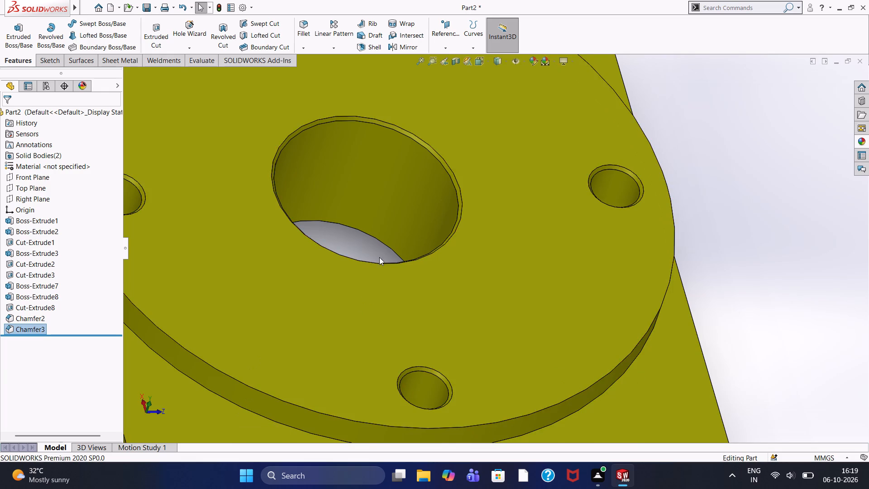
{"action": "scroll", "coordinate": [373, 251], "scroll_direction": "up", "scroll_amount": 10}
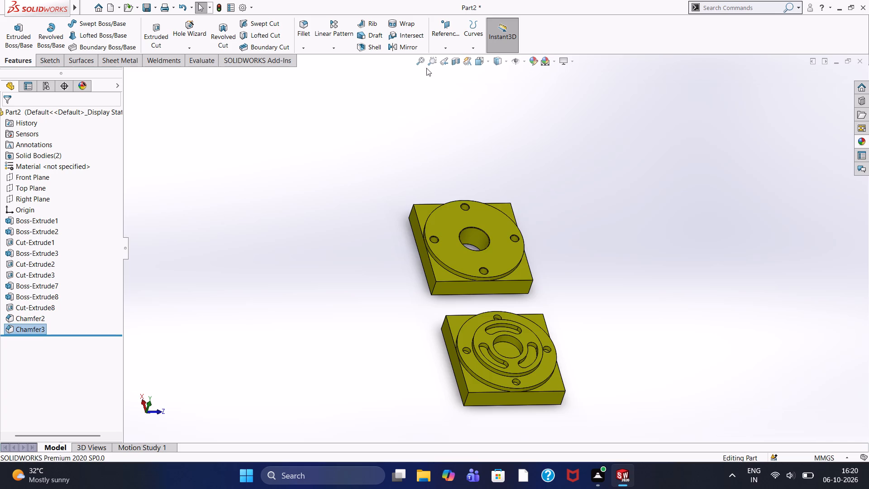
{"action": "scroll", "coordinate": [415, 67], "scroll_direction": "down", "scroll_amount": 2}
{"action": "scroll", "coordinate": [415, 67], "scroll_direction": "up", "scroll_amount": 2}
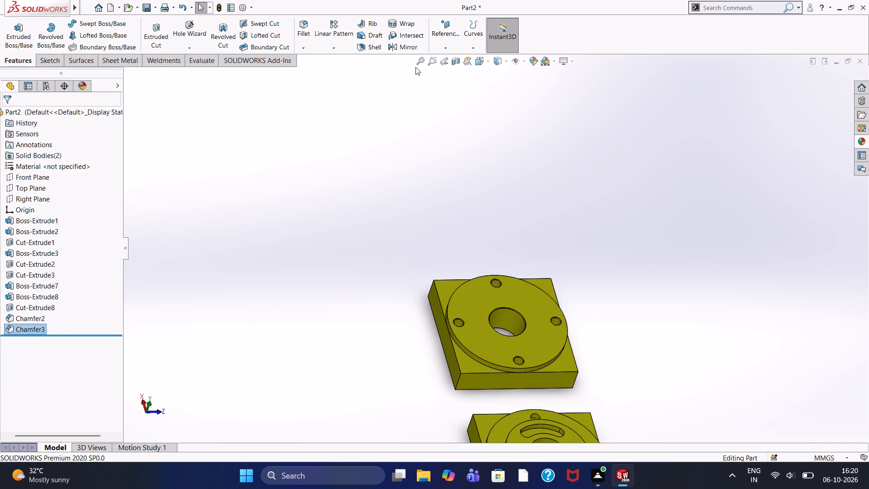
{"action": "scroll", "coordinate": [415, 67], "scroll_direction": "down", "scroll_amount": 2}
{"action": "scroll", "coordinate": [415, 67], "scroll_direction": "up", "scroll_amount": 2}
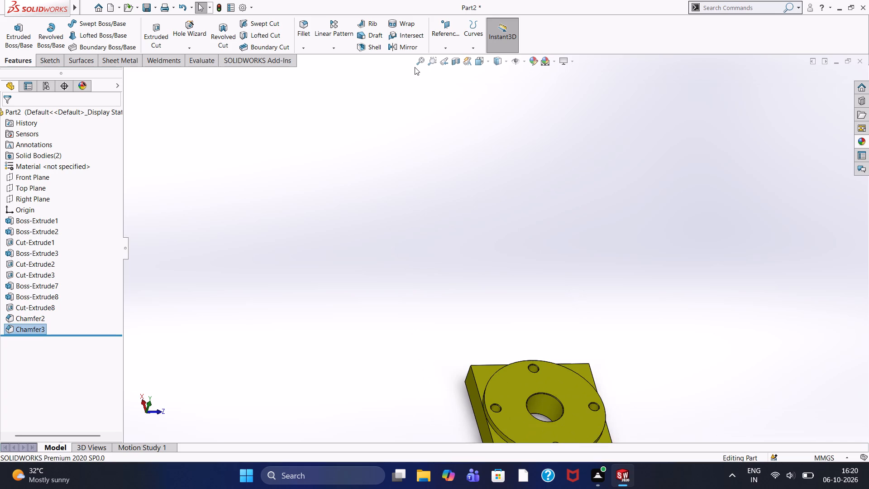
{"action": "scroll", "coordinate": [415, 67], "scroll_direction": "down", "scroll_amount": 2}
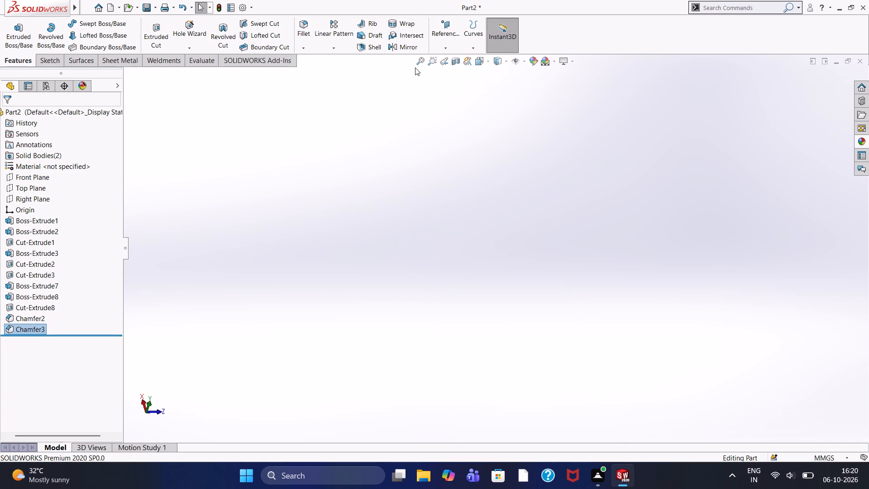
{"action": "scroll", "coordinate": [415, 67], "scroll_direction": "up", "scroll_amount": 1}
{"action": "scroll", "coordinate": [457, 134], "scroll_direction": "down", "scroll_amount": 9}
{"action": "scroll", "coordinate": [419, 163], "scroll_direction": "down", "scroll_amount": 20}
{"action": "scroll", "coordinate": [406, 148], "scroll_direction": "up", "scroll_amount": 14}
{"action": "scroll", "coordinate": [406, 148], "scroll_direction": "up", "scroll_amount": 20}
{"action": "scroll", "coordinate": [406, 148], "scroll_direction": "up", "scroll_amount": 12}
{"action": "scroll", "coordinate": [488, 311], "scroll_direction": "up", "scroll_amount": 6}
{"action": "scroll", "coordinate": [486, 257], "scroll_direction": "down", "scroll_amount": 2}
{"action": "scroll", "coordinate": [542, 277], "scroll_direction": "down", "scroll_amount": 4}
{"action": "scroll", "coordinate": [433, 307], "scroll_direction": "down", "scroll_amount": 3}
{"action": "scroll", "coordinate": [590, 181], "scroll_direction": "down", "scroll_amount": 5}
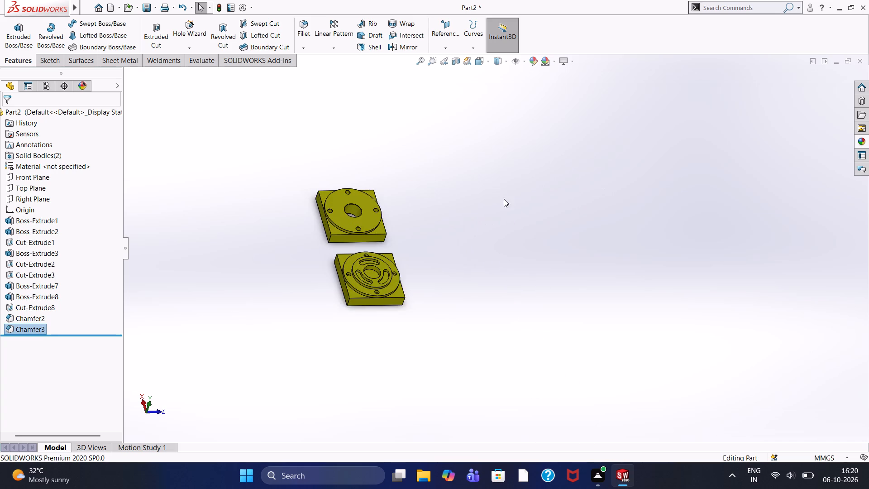
Examine the second body's boss face and chamfered holes alongside the first body with the curved slots.
{"action": "scroll", "coordinate": [189, 324], "scroll_direction": "down", "scroll_amount": 3}
{"action": "scroll", "coordinate": [391, 186], "scroll_direction": "down", "scroll_amount": 1}
{"action": "scroll", "coordinate": [561, 123], "scroll_direction": "down", "scroll_amount": 4}
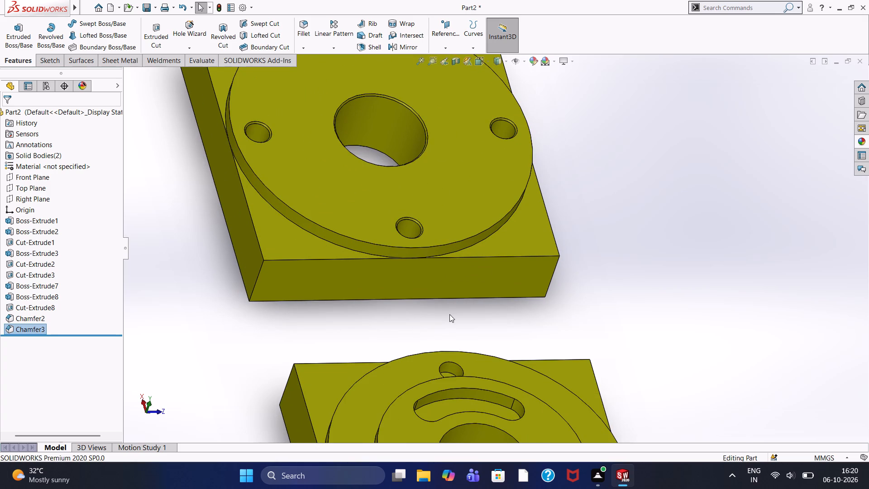
{"action": "scroll", "coordinate": [449, 314], "scroll_direction": "up", "scroll_amount": 1}
{"action": "scroll", "coordinate": [451, 315], "scroll_direction": "down", "scroll_amount": 2}
{"action": "scroll", "coordinate": [451, 315], "scroll_direction": "up", "scroll_amount": 2}
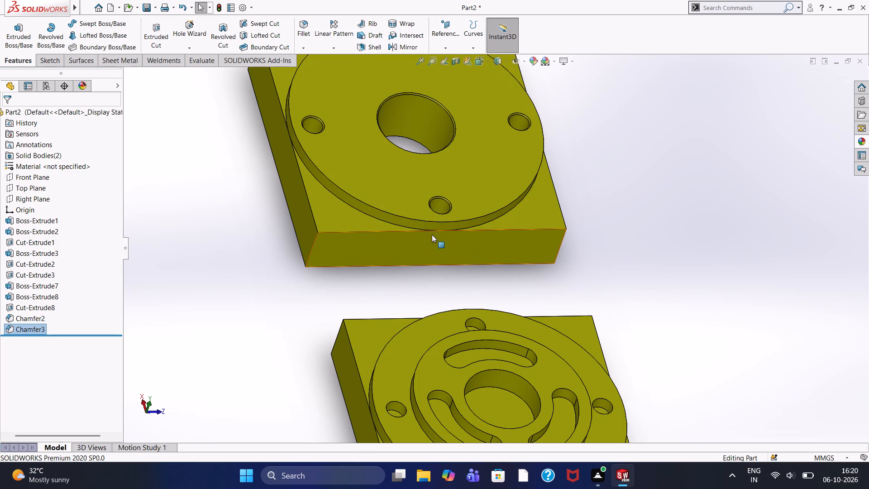
{"action": "scroll", "coordinate": [424, 227], "scroll_direction": "down", "scroll_amount": 1}
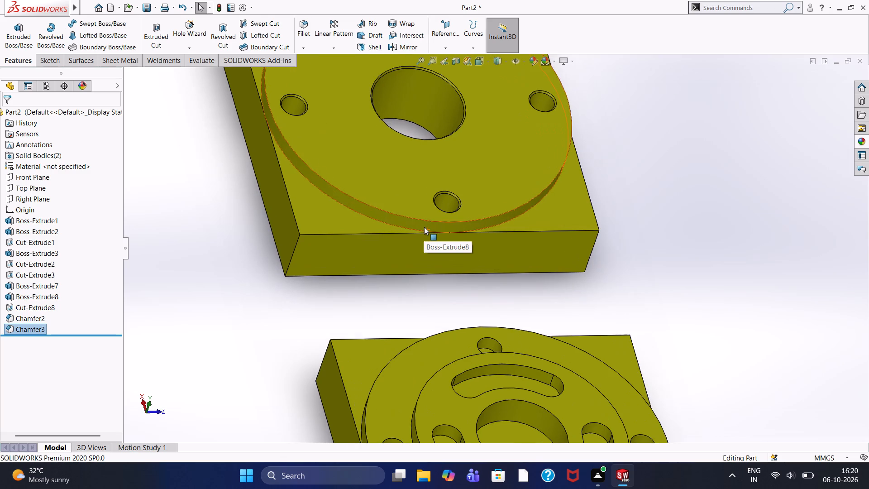
{"action": "scroll", "coordinate": [424, 227], "scroll_direction": "up", "scroll_amount": 2}
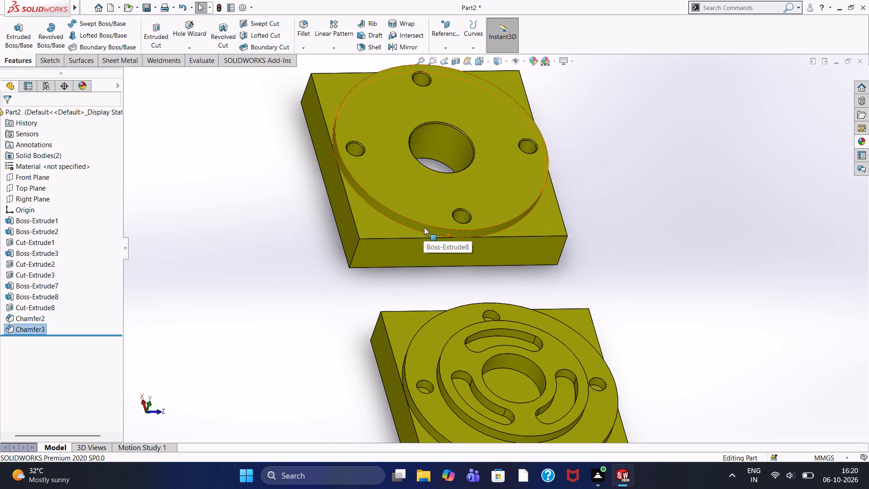
{"action": "scroll", "coordinate": [424, 227], "scroll_direction": "down", "scroll_amount": 1}
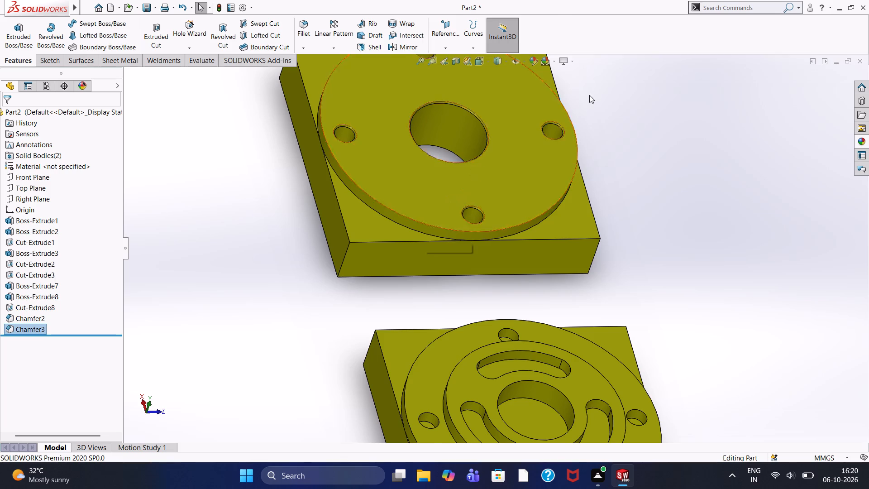
{"action": "scroll", "coordinate": [589, 95], "scroll_direction": "up", "scroll_amount": 2}
{"action": "scroll", "coordinate": [868, 5], "scroll_direction": "down", "scroll_amount": 2}
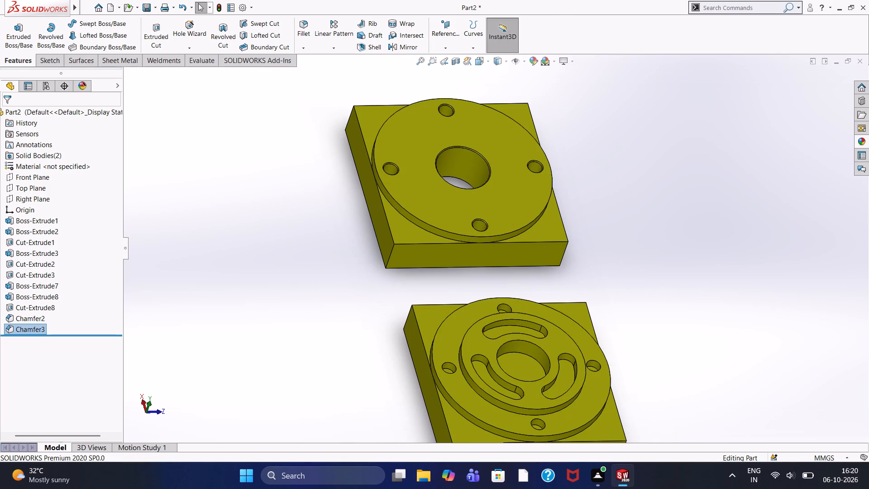
{"action": "scroll", "coordinate": [496, 244], "scroll_direction": "down", "scroll_amount": 2}
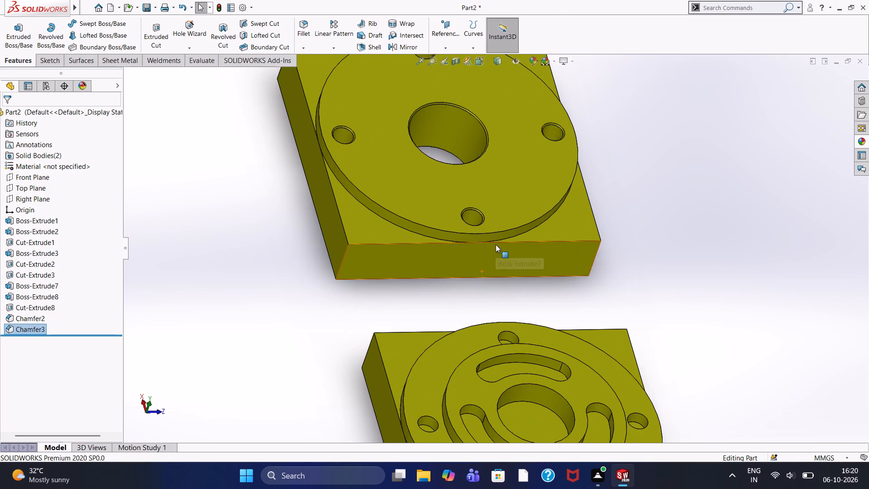
{"action": "scroll", "coordinate": [496, 244], "scroll_direction": "up", "scroll_amount": 2}
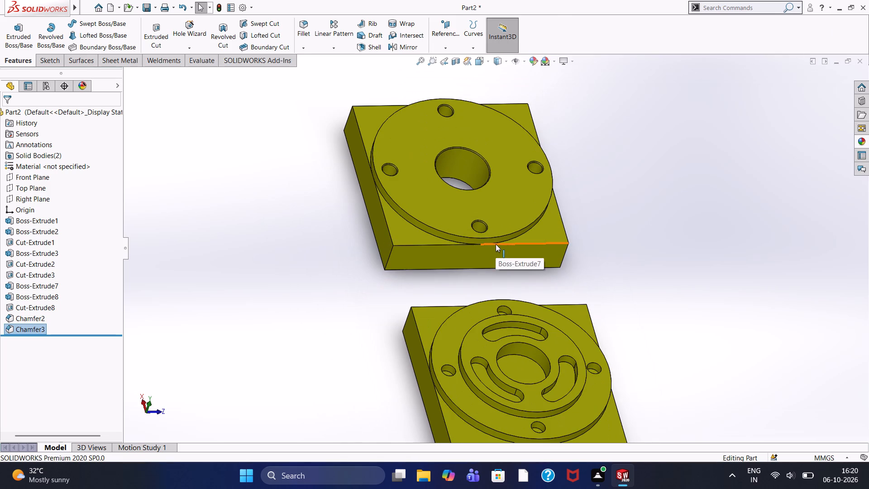
{"action": "scroll", "coordinate": [497, 244], "scroll_direction": "down", "scroll_amount": 2}
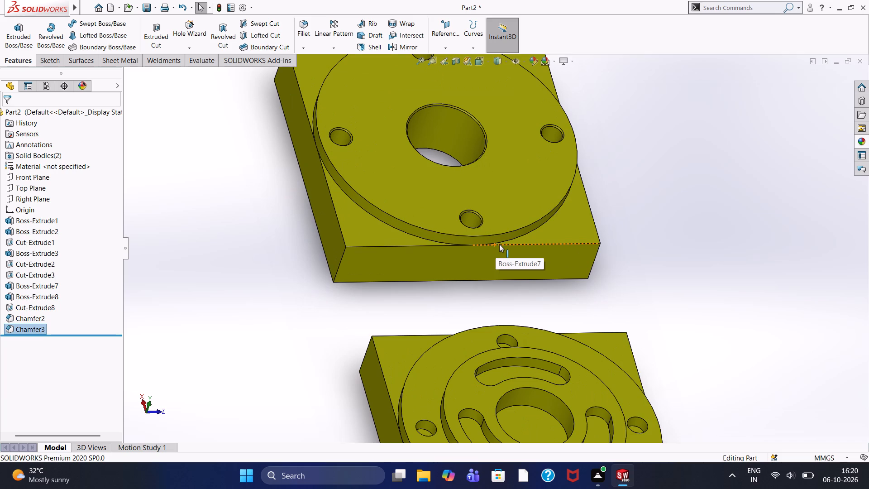
{"action": "scroll", "coordinate": [507, 238], "scroll_direction": "up", "scroll_amount": 1}
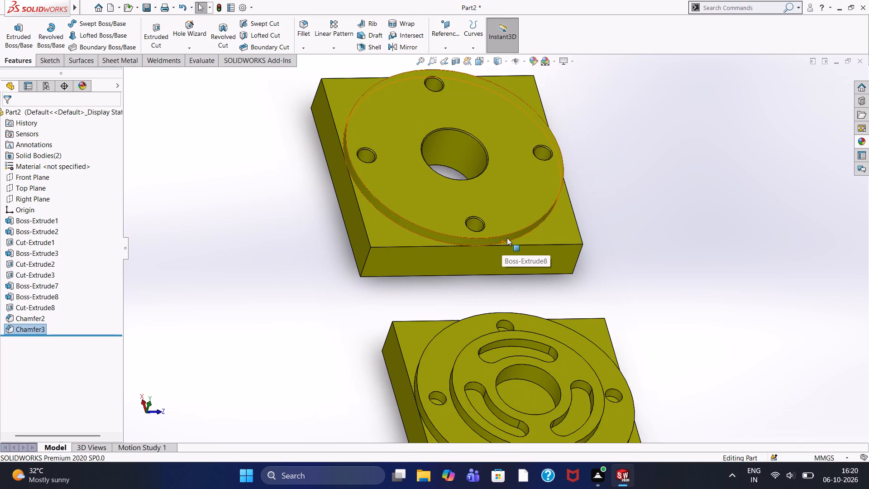
{"action": "scroll", "coordinate": [507, 238], "scroll_direction": "down", "scroll_amount": 1}
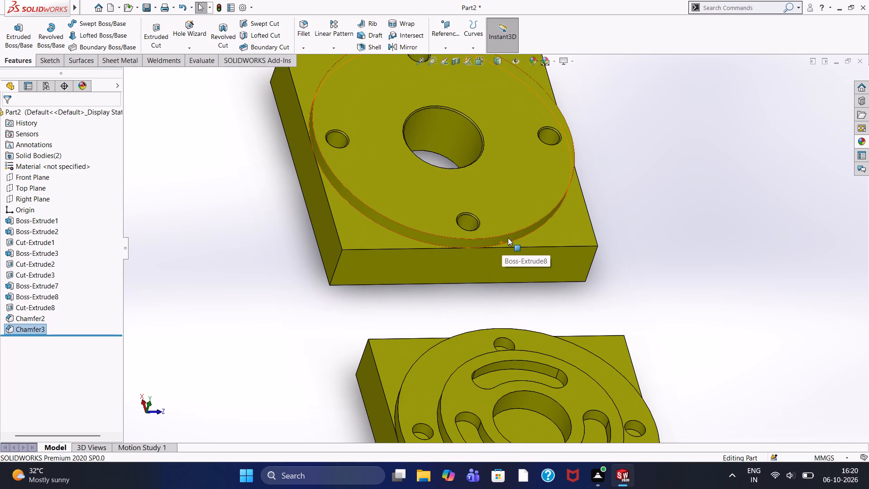
{"action": "scroll", "coordinate": [506, 240], "scroll_direction": "down", "scroll_amount": 2}
{"action": "scroll", "coordinate": [506, 240], "scroll_direction": "up", "scroll_amount": 2}
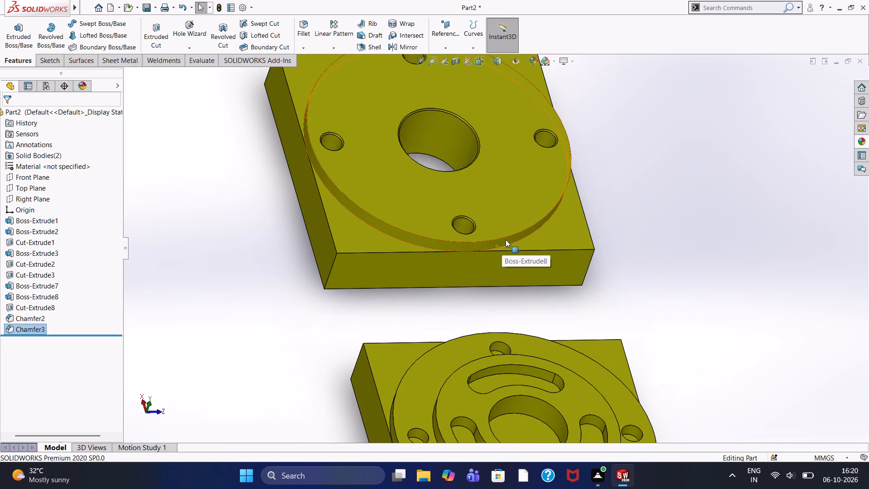
{"action": "scroll", "coordinate": [506, 240], "scroll_direction": "down", "scroll_amount": 1}
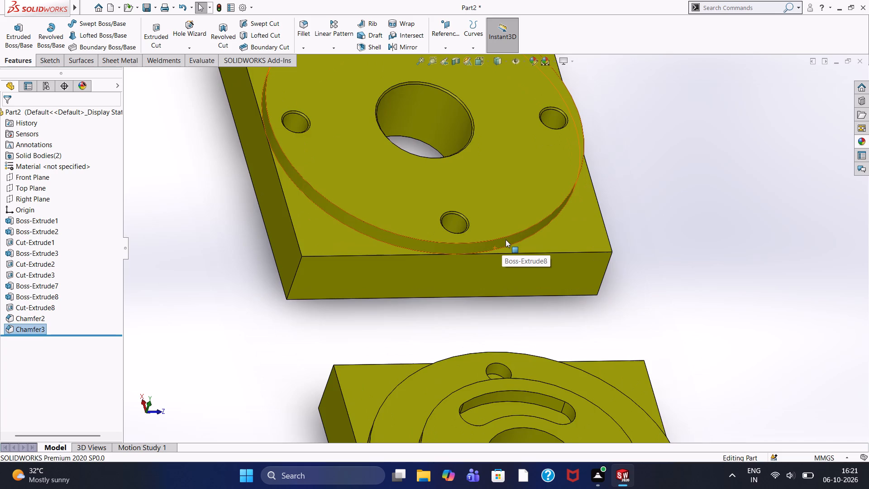
{"action": "scroll", "coordinate": [506, 240], "scroll_direction": "up", "scroll_amount": 1}
{"action": "scroll", "coordinate": [506, 240], "scroll_direction": "down", "scroll_amount": 1}
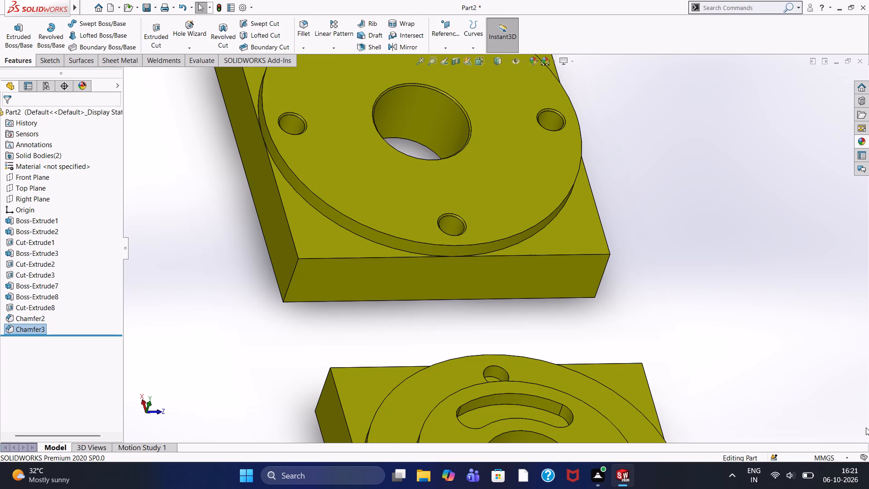
{"action": "scroll", "coordinate": [866, 427], "scroll_direction": "up", "scroll_amount": 3}
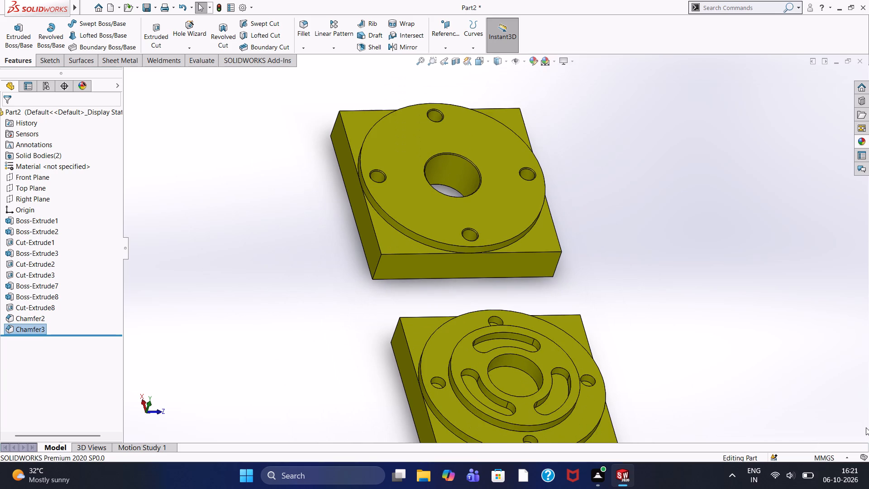
{"action": "scroll", "coordinate": [866, 427], "scroll_direction": "down", "scroll_amount": 1}
{"action": "scroll", "coordinate": [866, 427], "scroll_direction": "up", "scroll_amount": 4}
{"action": "scroll", "coordinate": [868, 420], "scroll_direction": "down", "scroll_amount": 2}
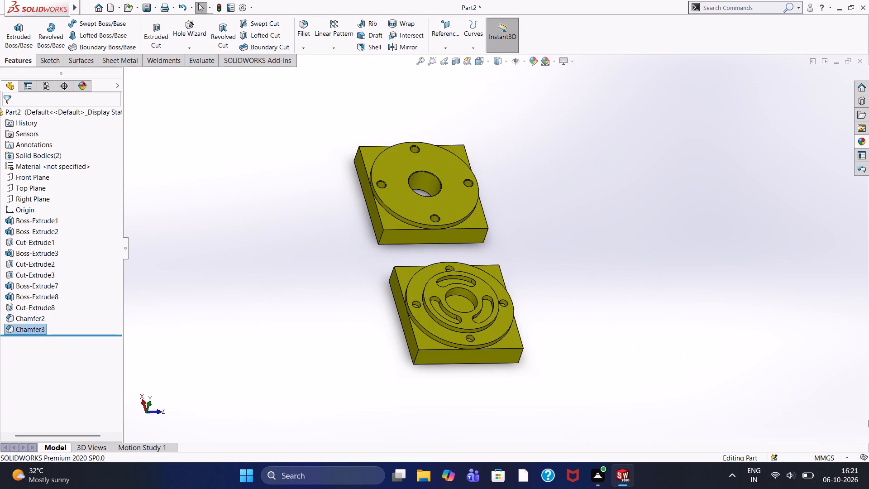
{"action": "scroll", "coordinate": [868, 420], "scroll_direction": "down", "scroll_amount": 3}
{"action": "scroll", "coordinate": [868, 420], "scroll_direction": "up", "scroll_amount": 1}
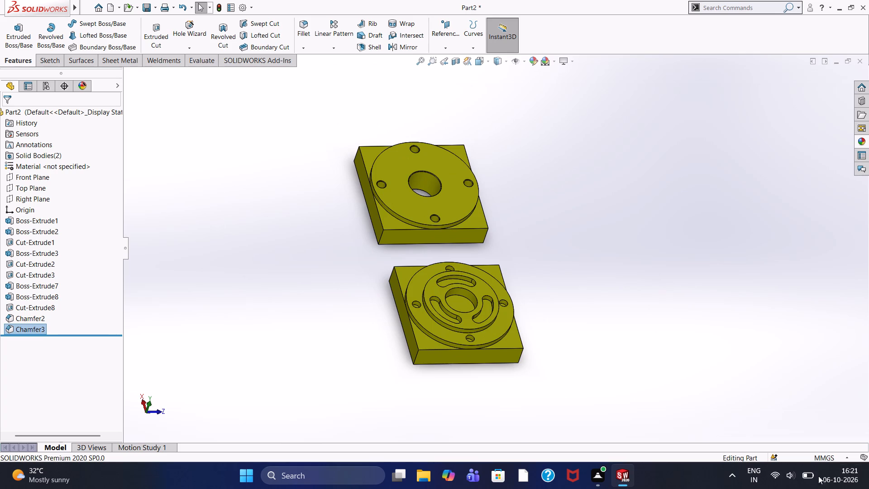
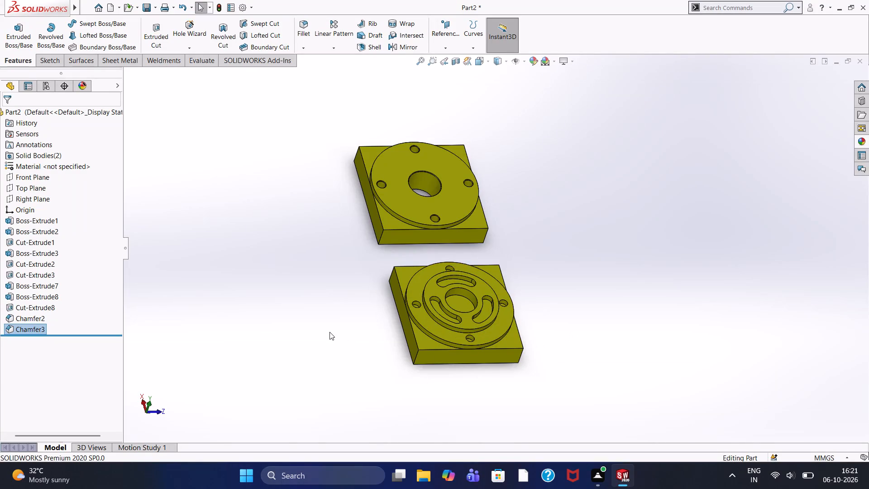
Examine both bodies from the side and from above, comparing their plates and round bosses.
{"action": "middle_click_drag", "start_coordinate": [319, 324], "coordinate": [423, 324]}
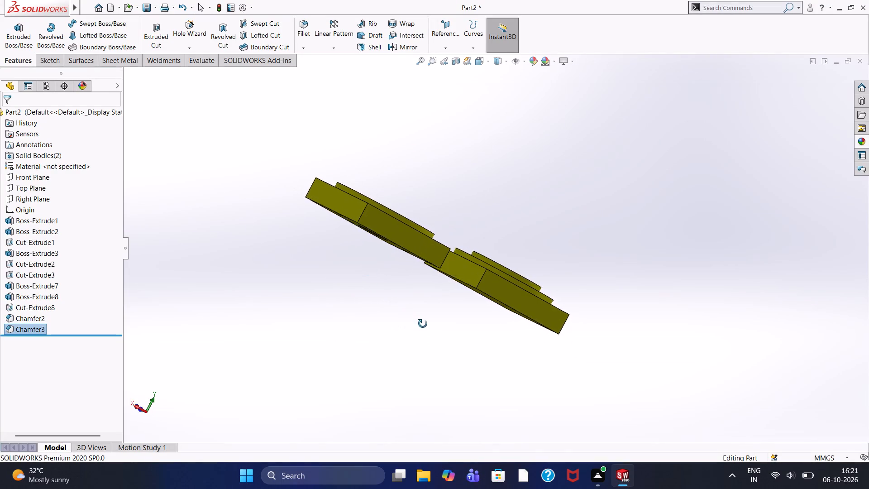
{"action": "middle_click_drag", "start_coordinate": [423, 324], "coordinate": [419, 351]}
{"action": "scroll", "coordinate": [429, 294], "scroll_direction": "down", "scroll_amount": 2}
{"action": "scroll", "coordinate": [429, 294], "scroll_direction": "up", "scroll_amount": 3}
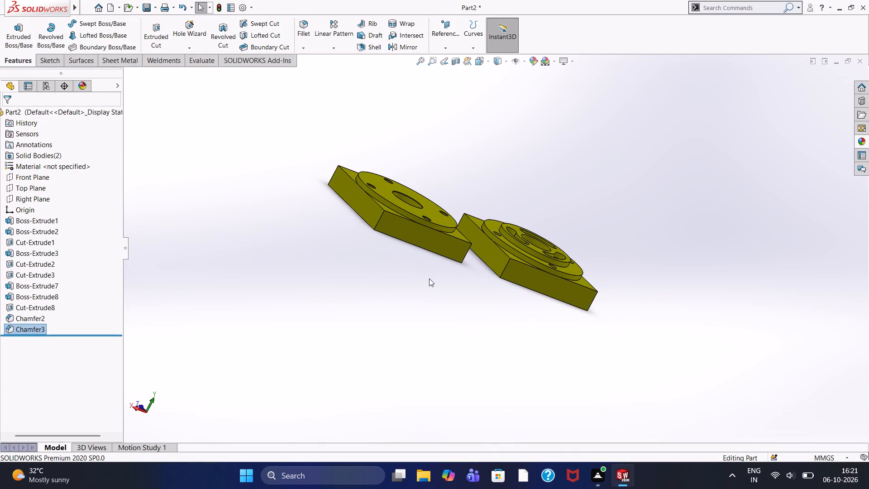
{"action": "middle_click_drag", "start_coordinate": [415, 149], "coordinate": [387, 208]}
{"action": "middle_click", "coordinate": [387, 208]}
{"action": "middle_click", "coordinate": [387, 208]}
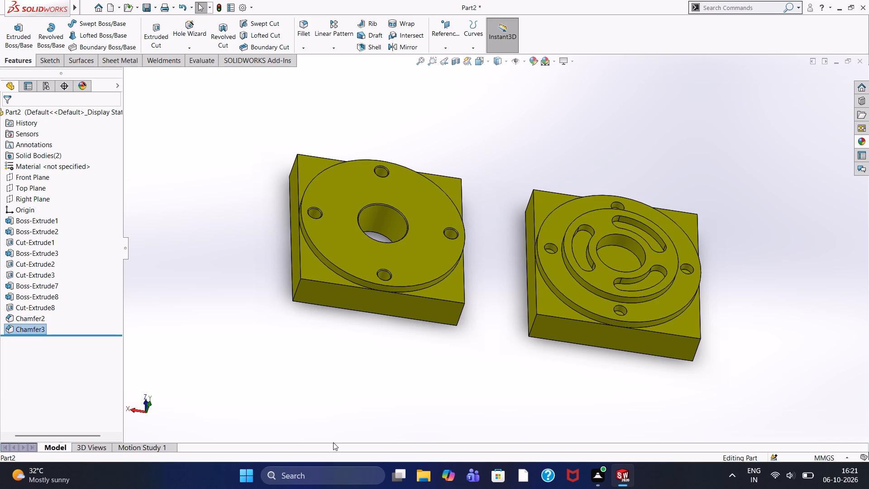
{"action": "scroll", "coordinate": [260, 310], "scroll_direction": "up", "scroll_amount": 2}
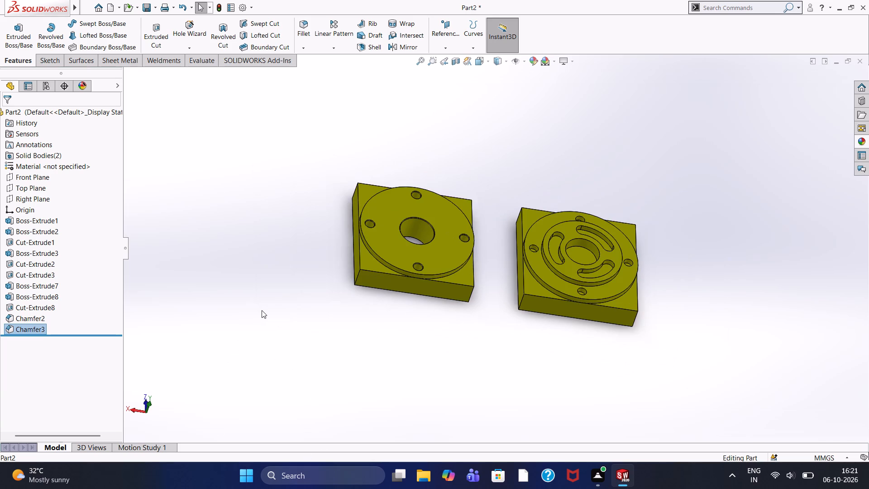
{"action": "scroll", "coordinate": [262, 311], "scroll_direction": "down", "scroll_amount": 1}
{"action": "scroll", "coordinate": [307, 293], "scroll_direction": "up", "scroll_amount": 2}
{"action": "scroll", "coordinate": [541, 272], "scroll_direction": "down", "scroll_amount": 1}
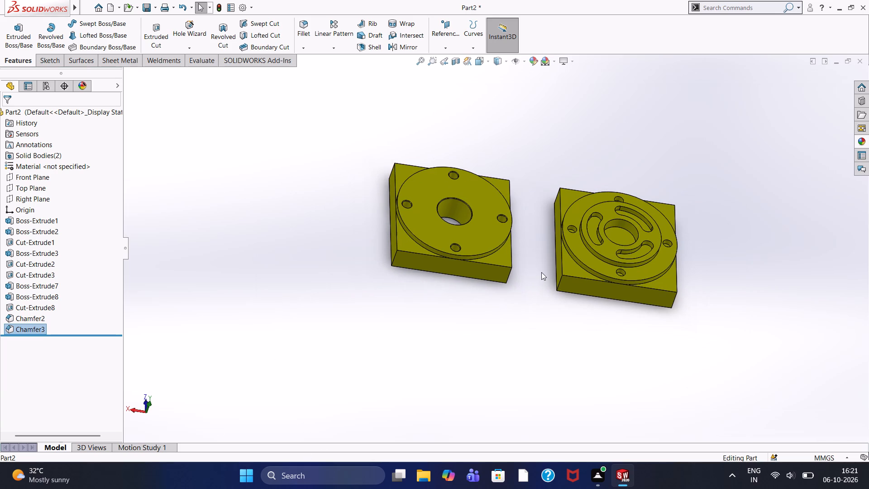
{"action": "scroll", "coordinate": [538, 298], "scroll_direction": "down", "scroll_amount": 3}
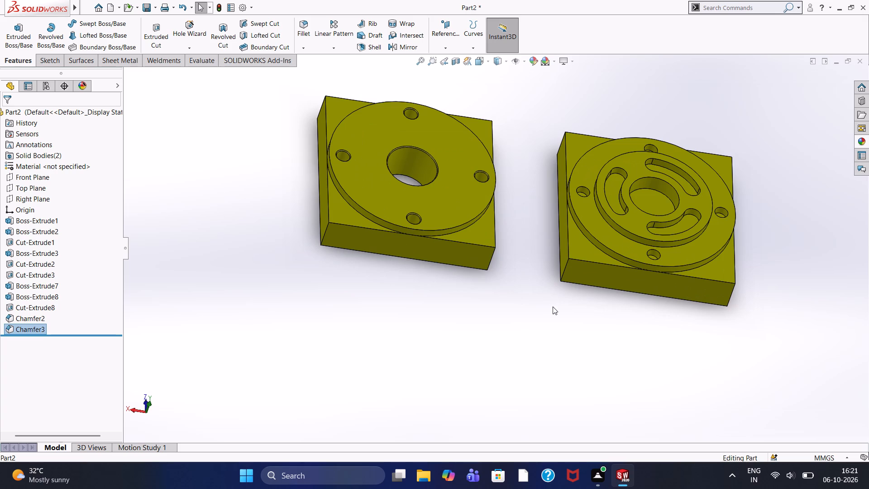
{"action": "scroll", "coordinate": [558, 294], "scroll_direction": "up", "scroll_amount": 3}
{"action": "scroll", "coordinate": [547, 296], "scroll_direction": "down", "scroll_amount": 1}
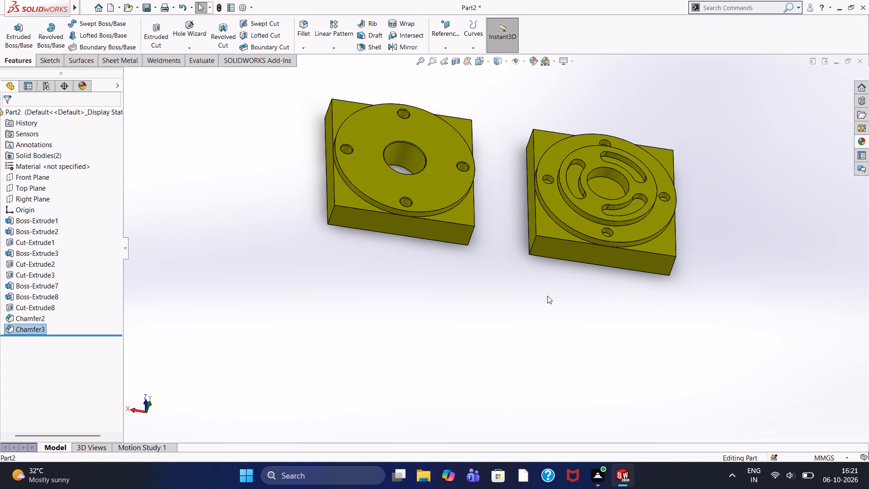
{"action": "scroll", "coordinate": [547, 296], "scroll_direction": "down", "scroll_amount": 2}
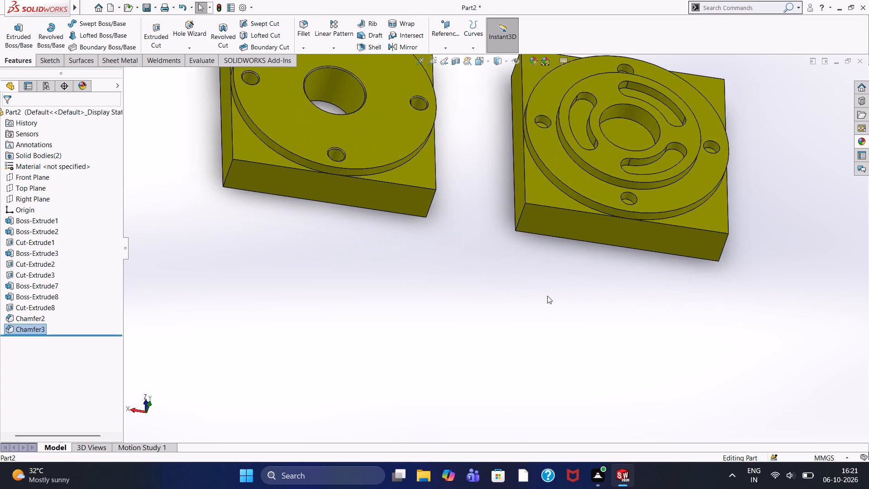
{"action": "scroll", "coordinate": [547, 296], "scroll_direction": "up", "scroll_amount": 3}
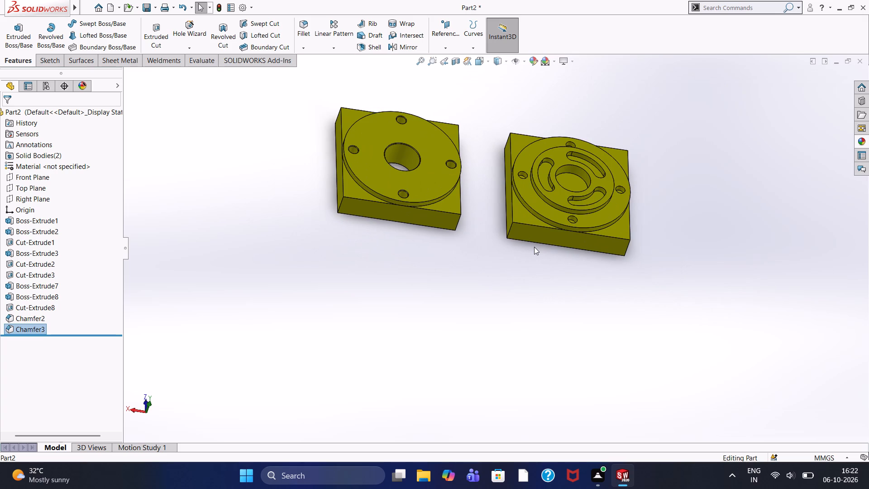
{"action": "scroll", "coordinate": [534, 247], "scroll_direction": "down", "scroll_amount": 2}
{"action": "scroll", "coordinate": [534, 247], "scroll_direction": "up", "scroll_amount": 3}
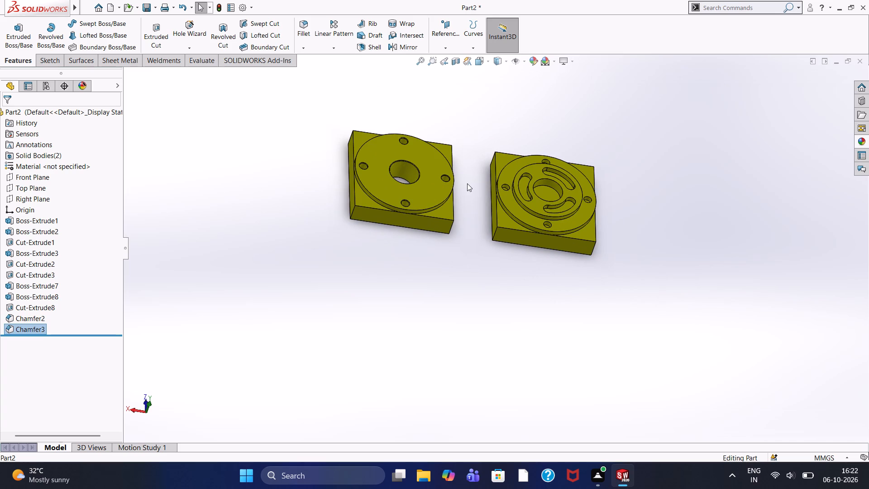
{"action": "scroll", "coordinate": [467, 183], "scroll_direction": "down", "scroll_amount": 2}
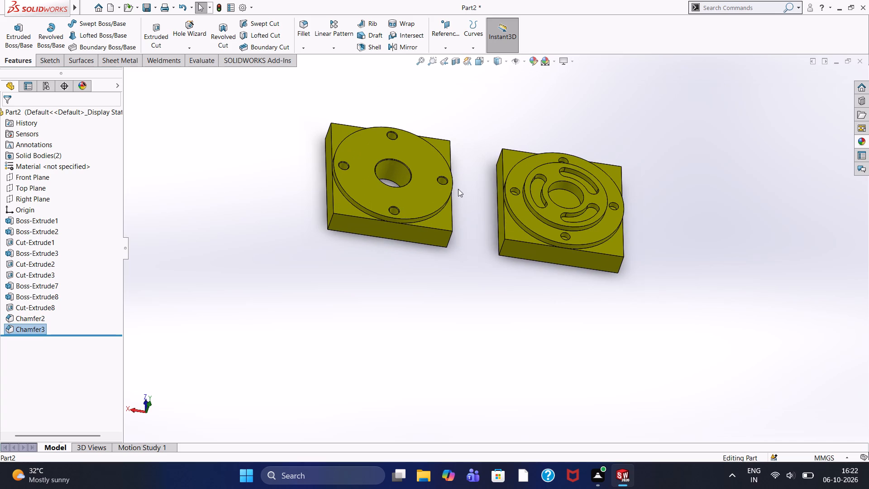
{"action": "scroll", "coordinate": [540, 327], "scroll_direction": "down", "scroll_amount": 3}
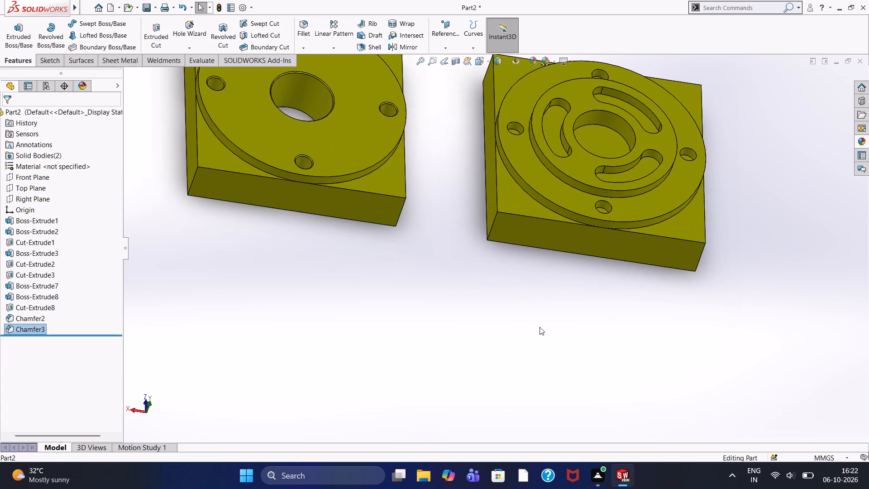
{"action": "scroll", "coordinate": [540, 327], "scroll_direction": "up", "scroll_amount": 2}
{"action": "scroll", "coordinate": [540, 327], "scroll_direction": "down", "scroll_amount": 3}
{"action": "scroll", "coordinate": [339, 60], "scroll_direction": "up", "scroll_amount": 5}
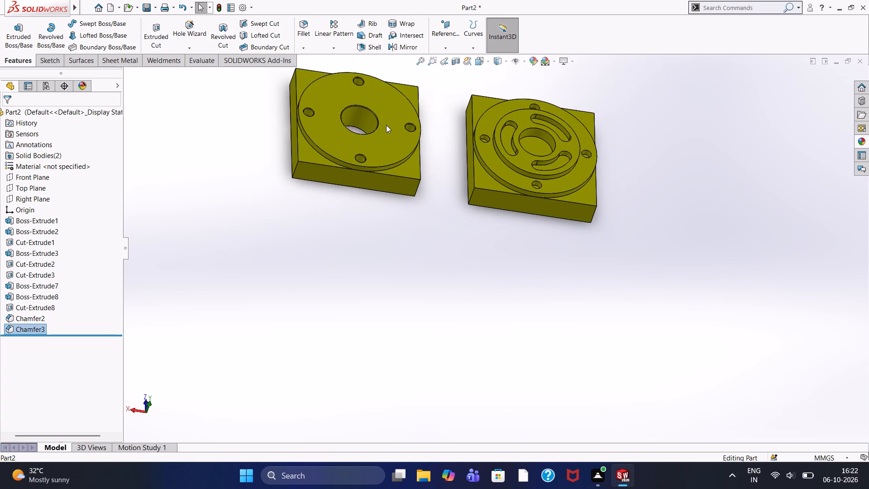
Examine the chamfered holes of the second body beside the first body's holes and curved slots up close.
{"action": "scroll", "coordinate": [450, 116], "scroll_direction": "down", "scroll_amount": 5}
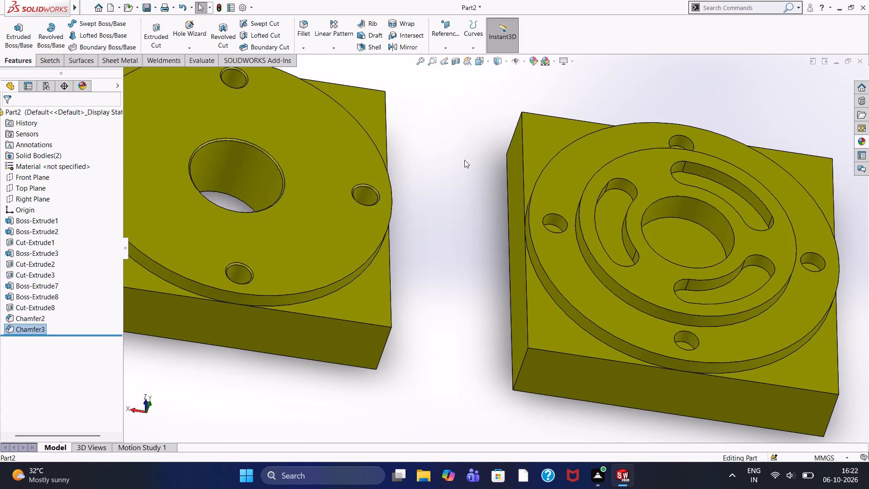
{"action": "scroll", "coordinate": [464, 160], "scroll_direction": "up", "scroll_amount": 1}
{"action": "scroll", "coordinate": [464, 160], "scroll_direction": "down", "scroll_amount": 1}
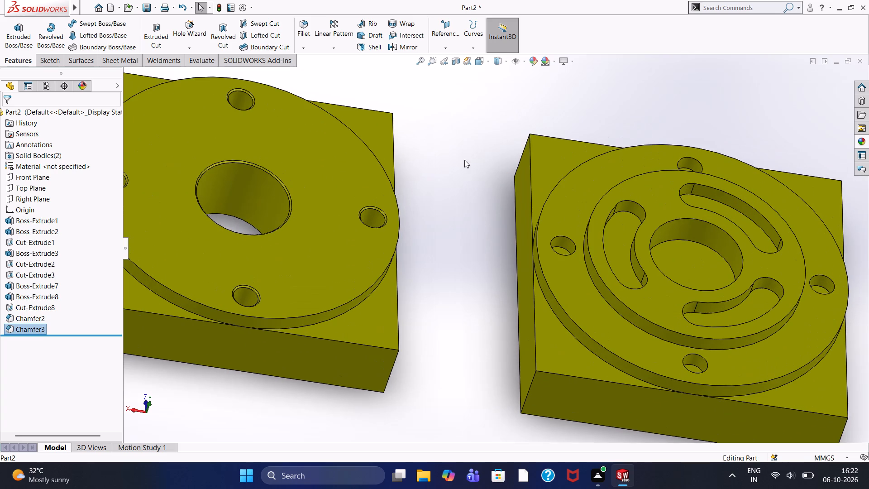
{"action": "scroll", "coordinate": [464, 160], "scroll_direction": "up", "scroll_amount": 2}
{"action": "scroll", "coordinate": [486, 235], "scroll_direction": "down", "scroll_amount": 3}
{"action": "scroll", "coordinate": [486, 235], "scroll_direction": "up", "scroll_amount": 3}
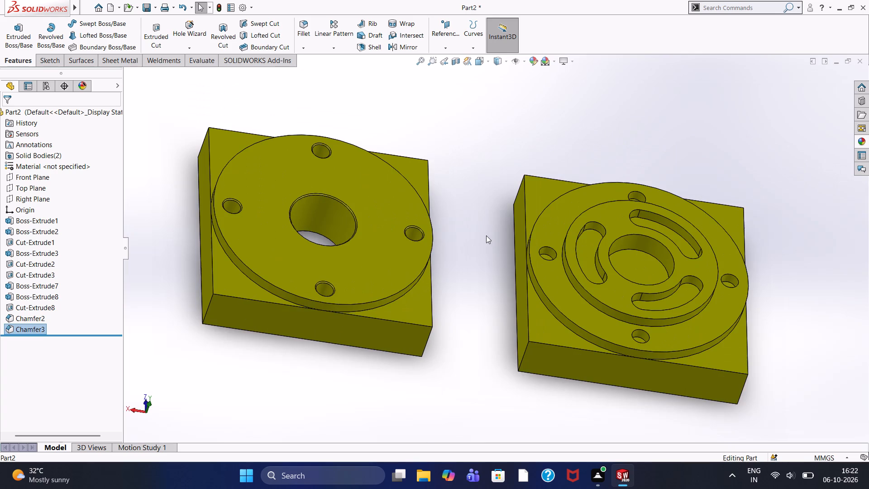
{"action": "scroll", "coordinate": [518, 271], "scroll_direction": "down", "scroll_amount": 2}
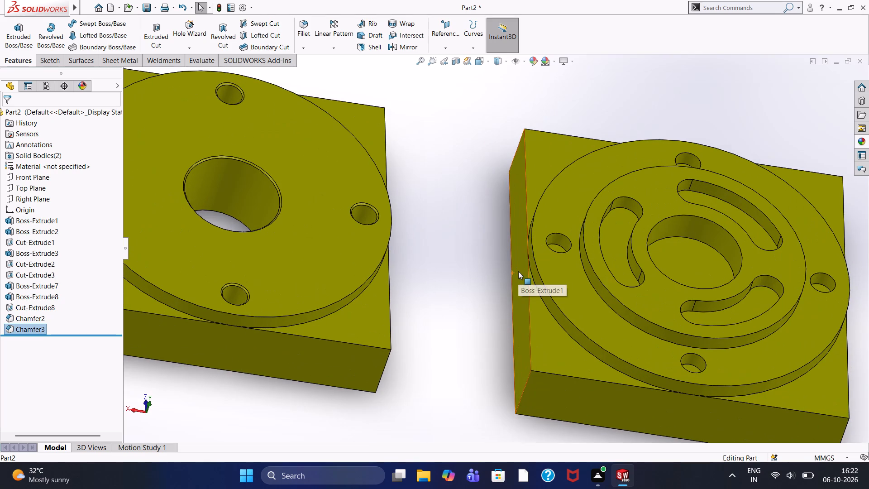
{"action": "scroll", "coordinate": [518, 271], "scroll_direction": "up", "scroll_amount": 3}
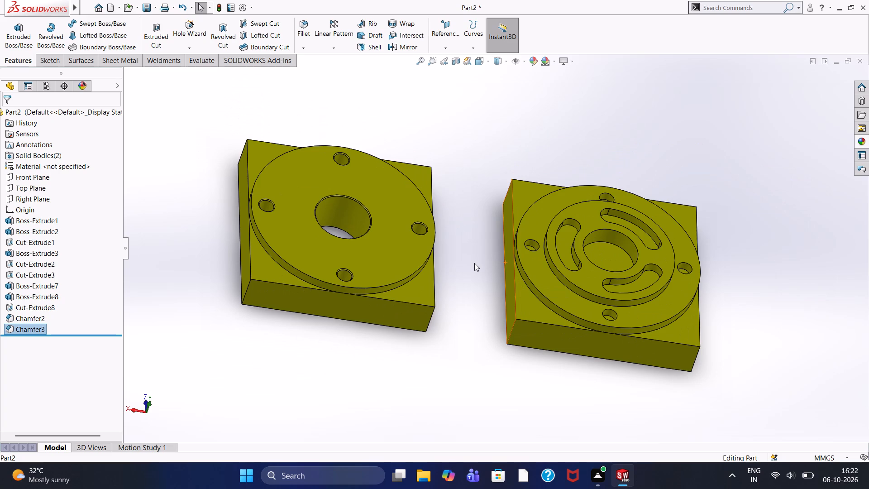
{"action": "scroll", "coordinate": [474, 263], "scroll_direction": "down", "scroll_amount": 1}
{"action": "scroll", "coordinate": [474, 263], "scroll_direction": "up", "scroll_amount": 2}
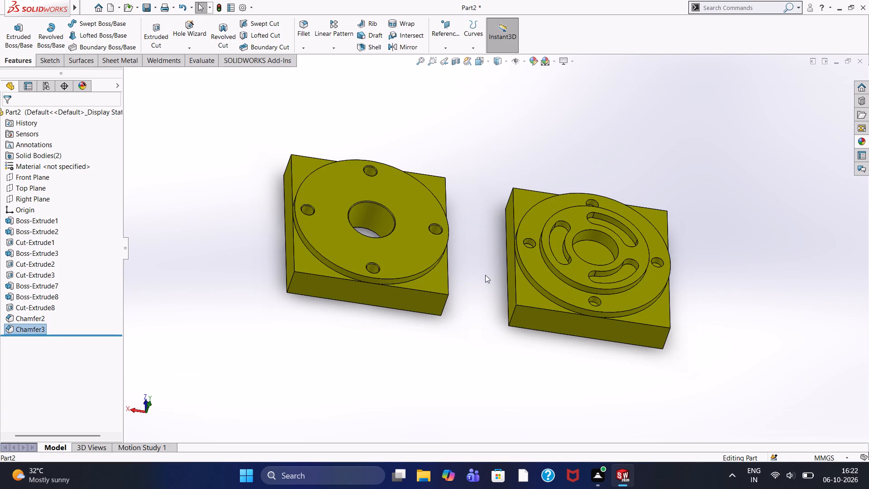
{"action": "scroll", "coordinate": [497, 271], "scroll_direction": "down", "scroll_amount": 8}
{"action": "scroll", "coordinate": [476, 243], "scroll_direction": "up", "scroll_amount": 4}
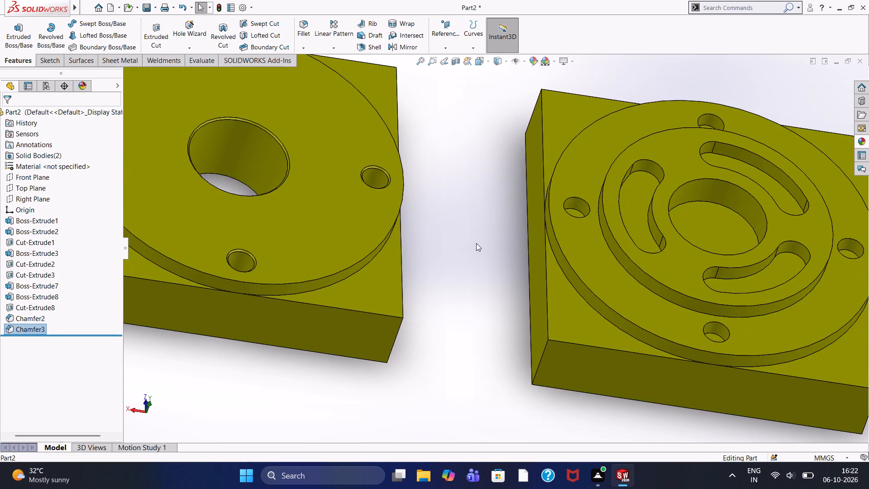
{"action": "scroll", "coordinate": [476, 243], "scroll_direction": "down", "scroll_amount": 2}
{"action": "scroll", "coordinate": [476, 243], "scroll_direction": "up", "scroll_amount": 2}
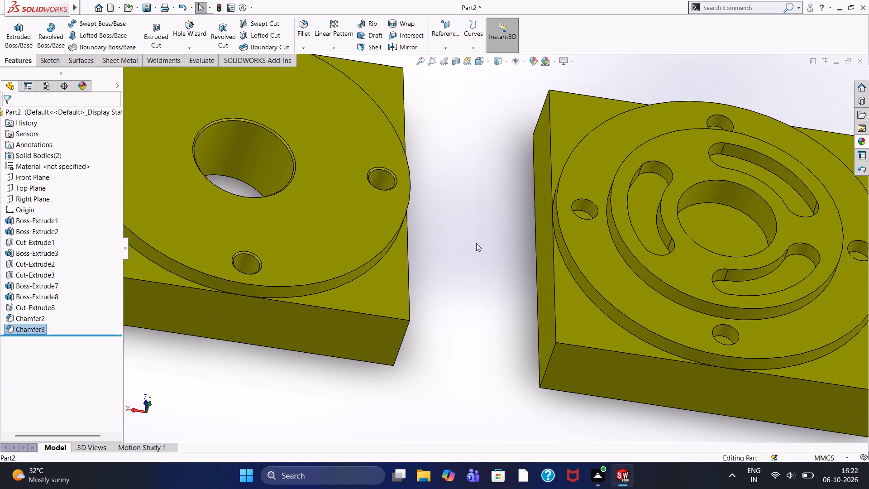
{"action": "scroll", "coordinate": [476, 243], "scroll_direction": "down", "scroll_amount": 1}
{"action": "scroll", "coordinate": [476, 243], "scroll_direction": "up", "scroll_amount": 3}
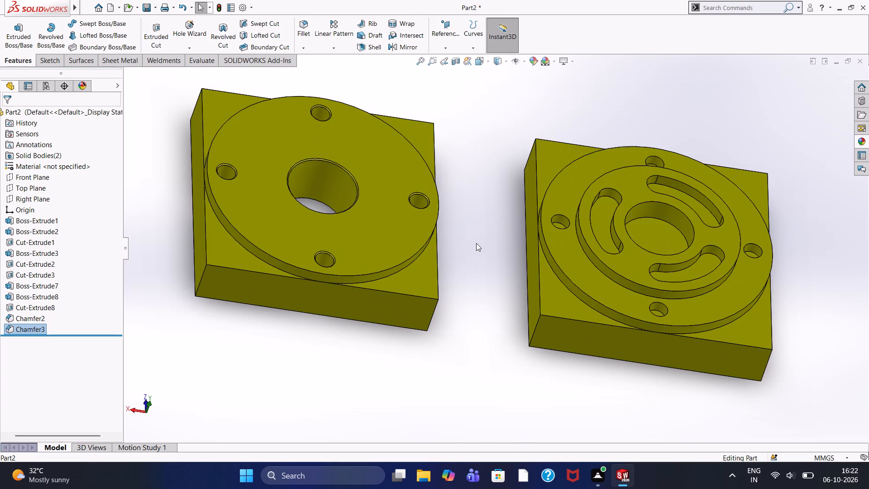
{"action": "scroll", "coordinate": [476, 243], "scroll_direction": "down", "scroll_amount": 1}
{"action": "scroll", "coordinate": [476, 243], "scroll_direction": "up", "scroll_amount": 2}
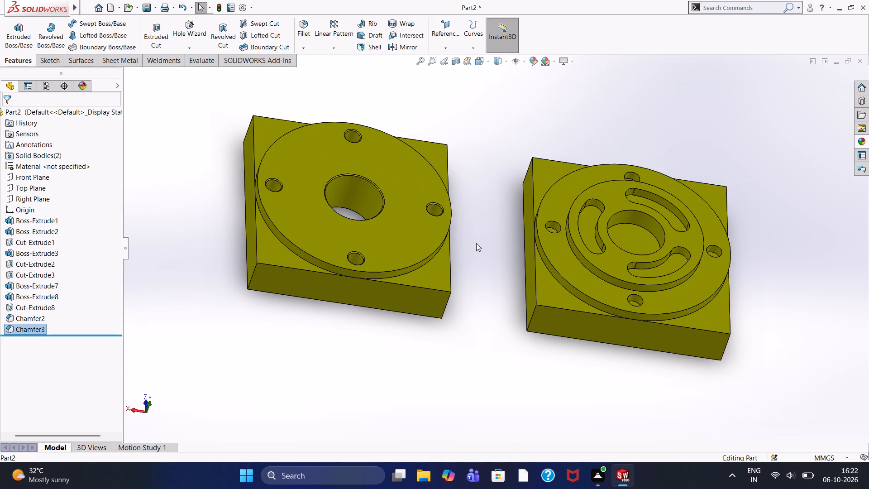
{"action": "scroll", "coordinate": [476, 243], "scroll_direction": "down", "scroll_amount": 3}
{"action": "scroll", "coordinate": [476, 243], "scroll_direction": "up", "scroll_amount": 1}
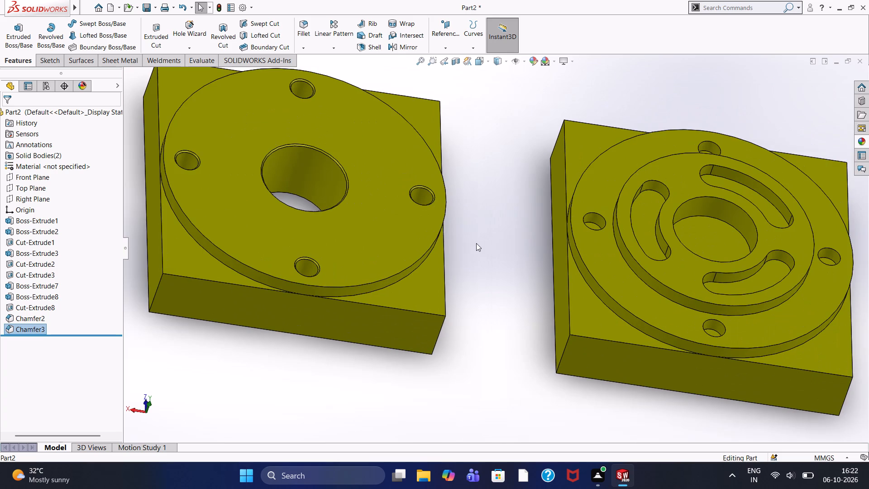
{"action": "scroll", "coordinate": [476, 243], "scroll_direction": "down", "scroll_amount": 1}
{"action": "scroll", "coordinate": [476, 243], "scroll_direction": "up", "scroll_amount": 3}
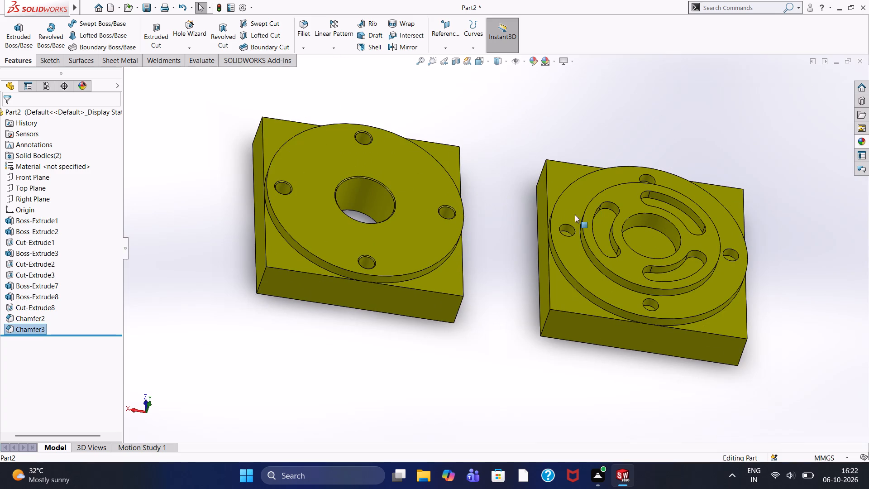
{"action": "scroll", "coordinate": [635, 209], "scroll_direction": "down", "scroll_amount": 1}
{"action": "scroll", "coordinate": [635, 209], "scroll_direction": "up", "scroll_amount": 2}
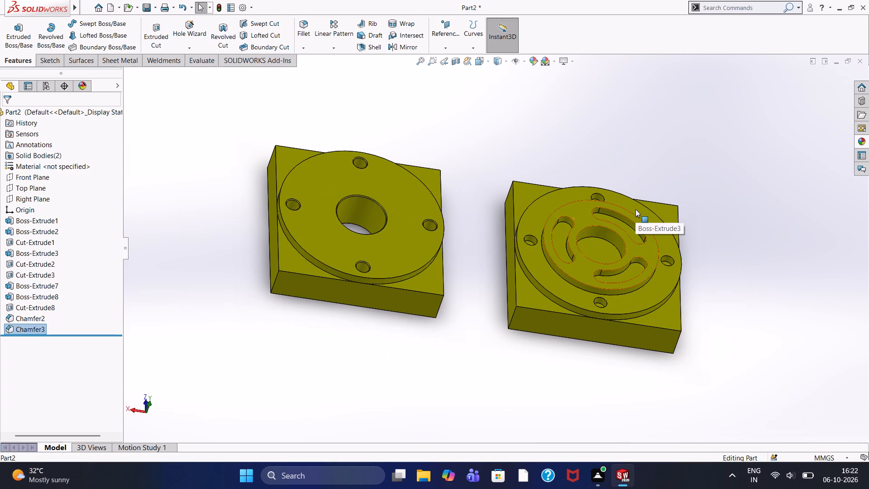
Examine the first body's raised boss with the three curved slots and its surrounding holes.
{"action": "scroll", "coordinate": [635, 209], "scroll_direction": "down", "scroll_amount": 1}
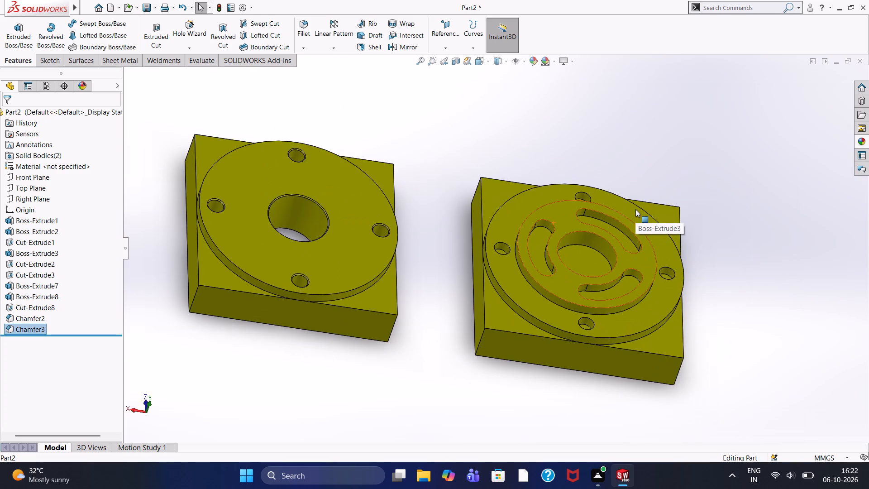
{"action": "scroll", "coordinate": [635, 209], "scroll_direction": "down", "scroll_amount": 2}
{"action": "scroll", "coordinate": [635, 209], "scroll_direction": "up", "scroll_amount": 3}
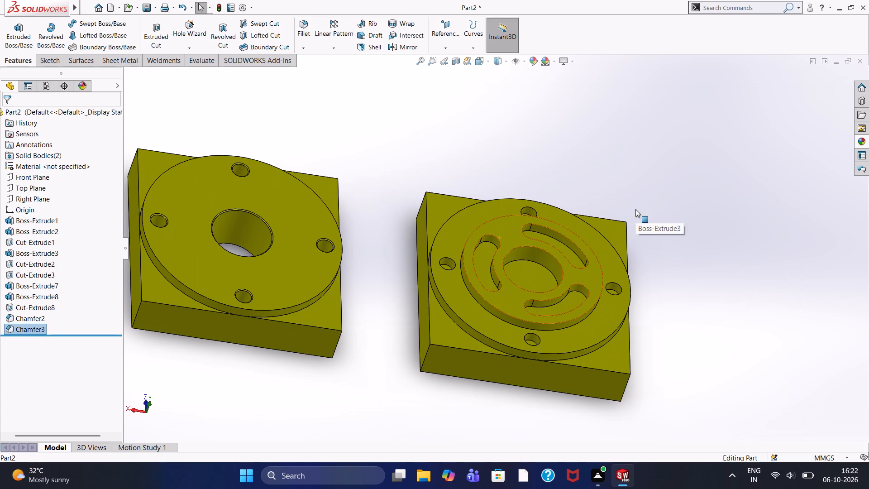
{"action": "scroll", "coordinate": [635, 209], "scroll_direction": "down", "scroll_amount": 2}
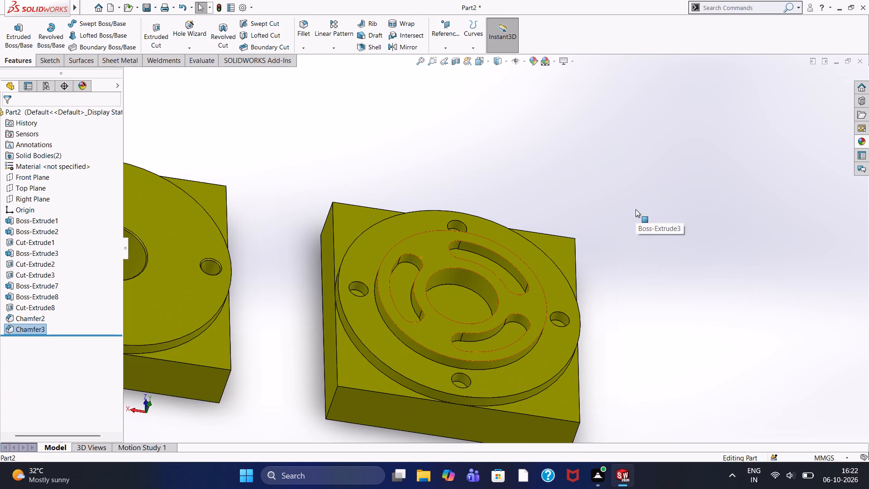
{"action": "scroll", "coordinate": [635, 209], "scroll_direction": "down", "scroll_amount": 1}
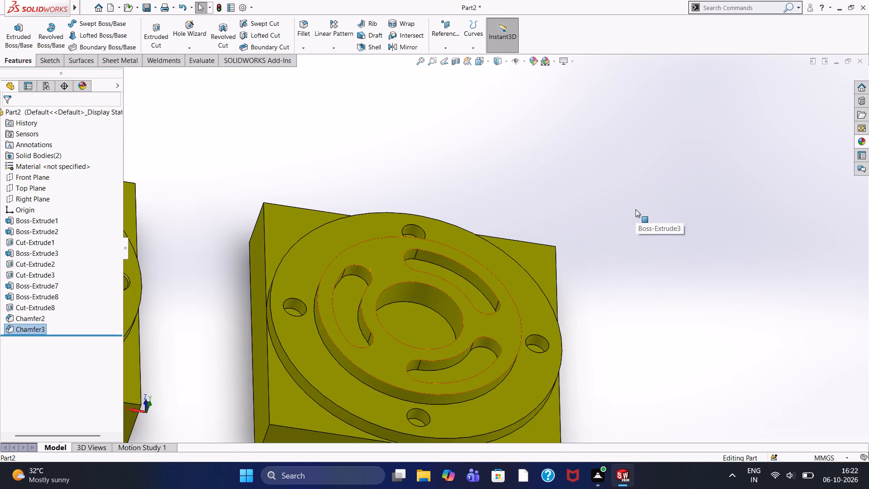
{"action": "scroll", "coordinate": [635, 209], "scroll_direction": "up", "scroll_amount": 4}
{"action": "scroll", "coordinate": [635, 209], "scroll_direction": "down", "scroll_amount": 1}
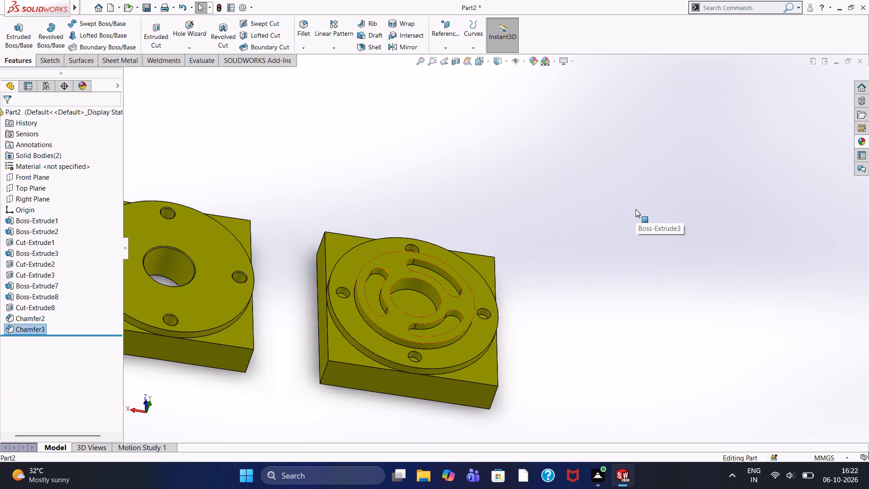
{"action": "scroll", "coordinate": [635, 209], "scroll_direction": "up", "scroll_amount": 3}
{"action": "scroll", "coordinate": [442, 297], "scroll_direction": "down", "scroll_amount": 2}
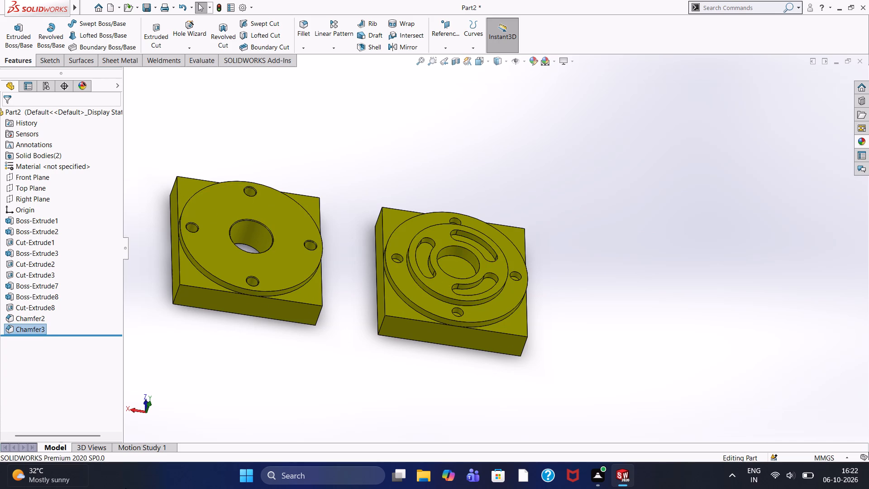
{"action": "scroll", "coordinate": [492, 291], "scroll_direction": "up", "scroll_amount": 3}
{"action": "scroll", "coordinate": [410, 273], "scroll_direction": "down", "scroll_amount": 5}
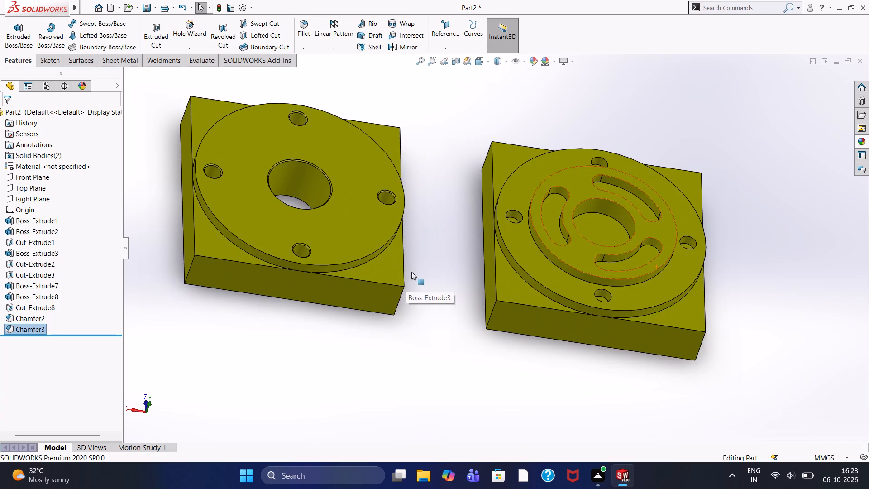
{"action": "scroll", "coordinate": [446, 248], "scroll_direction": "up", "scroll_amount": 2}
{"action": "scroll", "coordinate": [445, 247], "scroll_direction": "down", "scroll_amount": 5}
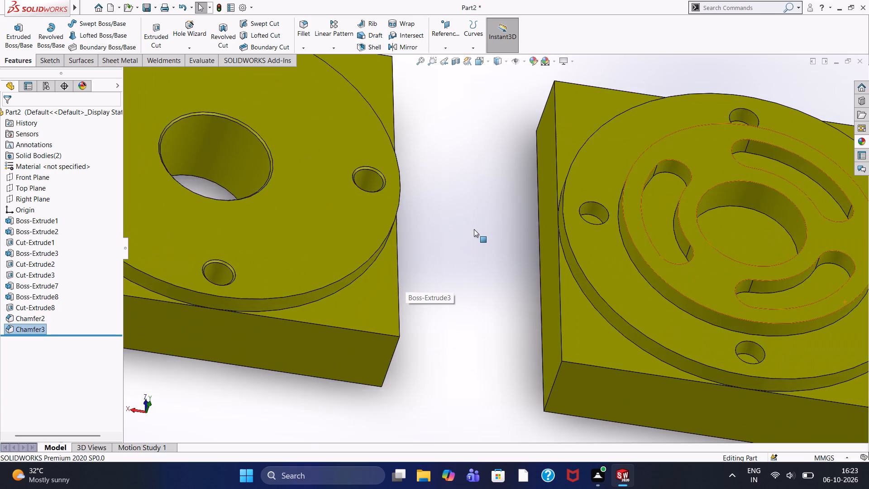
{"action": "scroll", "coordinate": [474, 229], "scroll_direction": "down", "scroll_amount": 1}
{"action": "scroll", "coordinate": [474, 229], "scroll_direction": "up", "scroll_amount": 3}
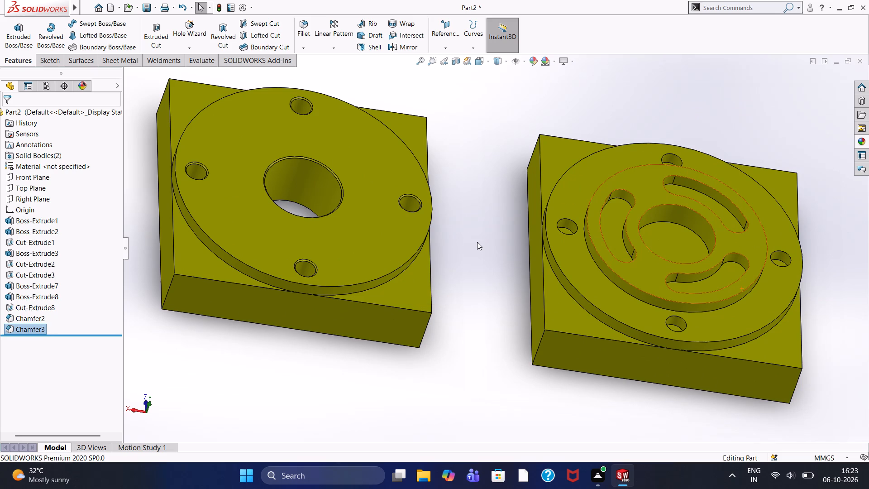
Examine the second body's chamfered holes and the first body's holes and curved slots up close.
{"action": "scroll", "coordinate": [477, 242], "scroll_direction": "down", "scroll_amount": 1}
{"action": "scroll", "coordinate": [477, 242], "scroll_direction": "up", "scroll_amount": 1}
{"action": "scroll", "coordinate": [477, 242], "scroll_direction": "down", "scroll_amount": 1}
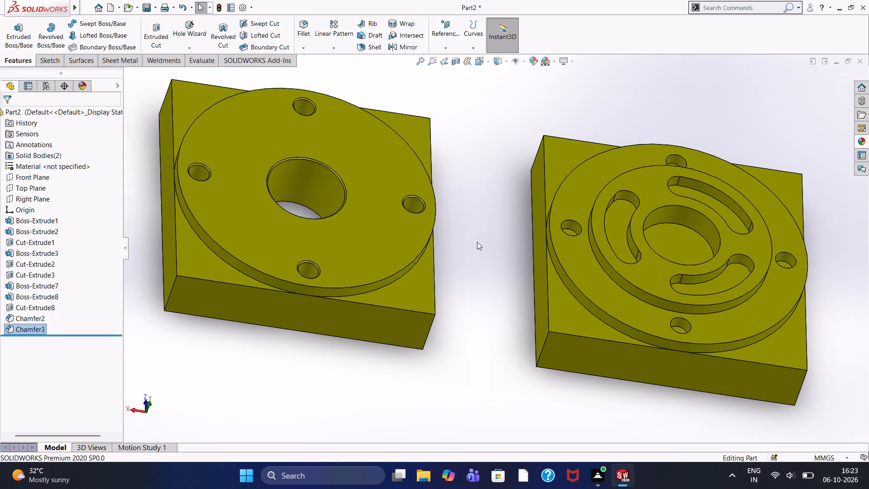
{"action": "scroll", "coordinate": [482, 231], "scroll_direction": "down", "scroll_amount": 1}
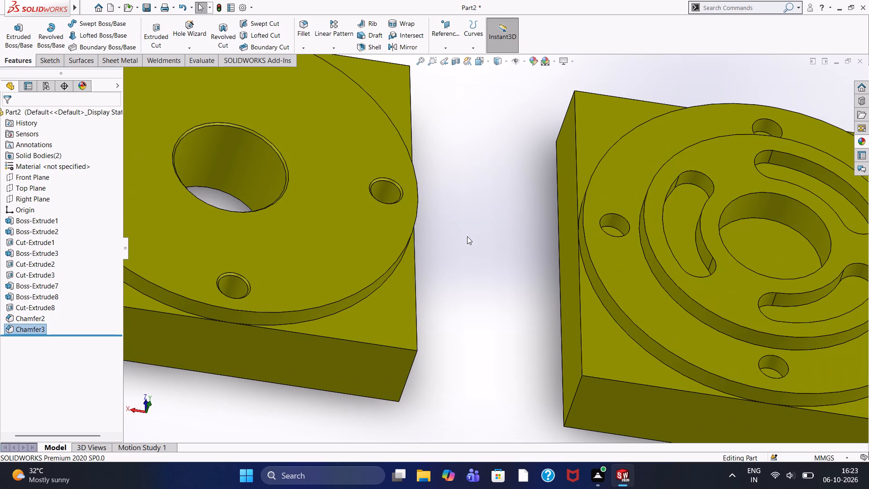
{"action": "scroll", "coordinate": [467, 236], "scroll_direction": "down", "scroll_amount": 4}
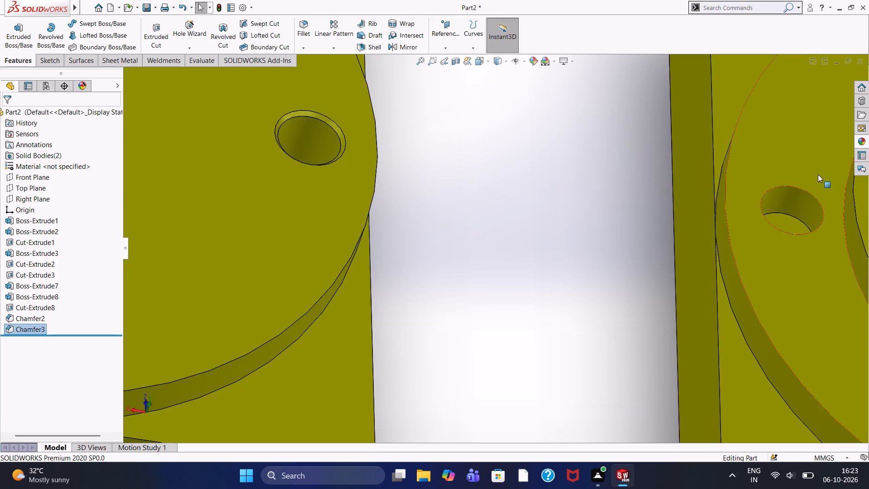
{"action": "scroll", "coordinate": [229, 331], "scroll_direction": "up", "scroll_amount": 2}
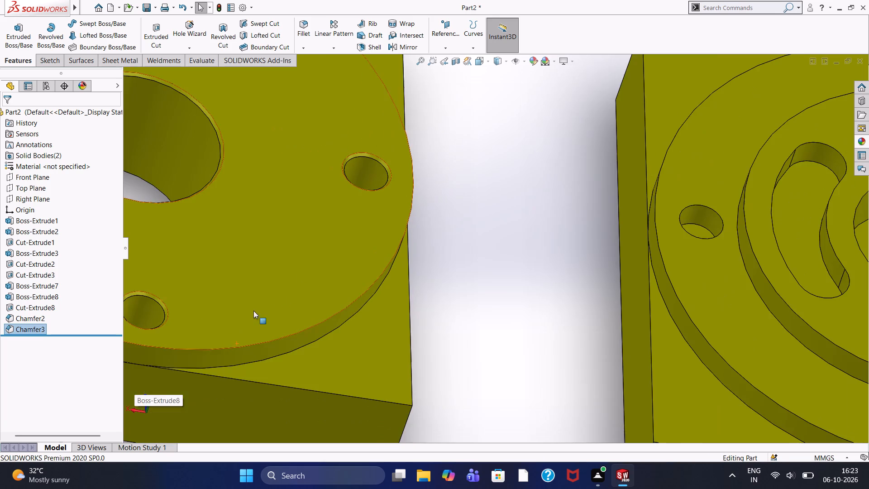
{"action": "scroll", "coordinate": [382, 248], "scroll_direction": "up", "scroll_amount": 2}
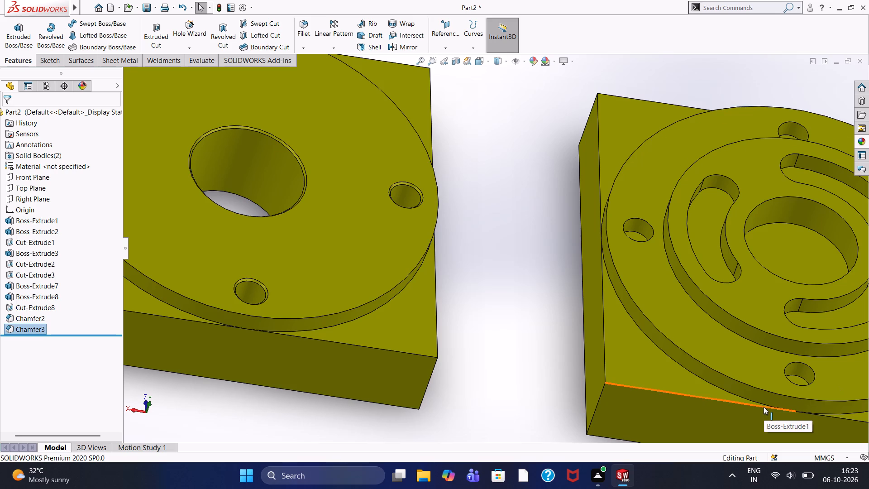
{"action": "scroll", "coordinate": [832, 266], "scroll_direction": "up", "scroll_amount": 1}
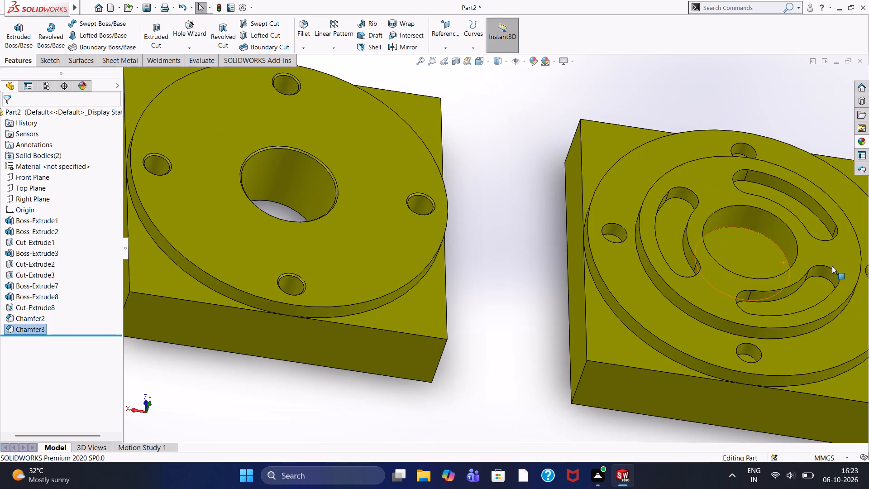
{"action": "scroll", "coordinate": [501, 253], "scroll_direction": "up", "scroll_amount": 2}
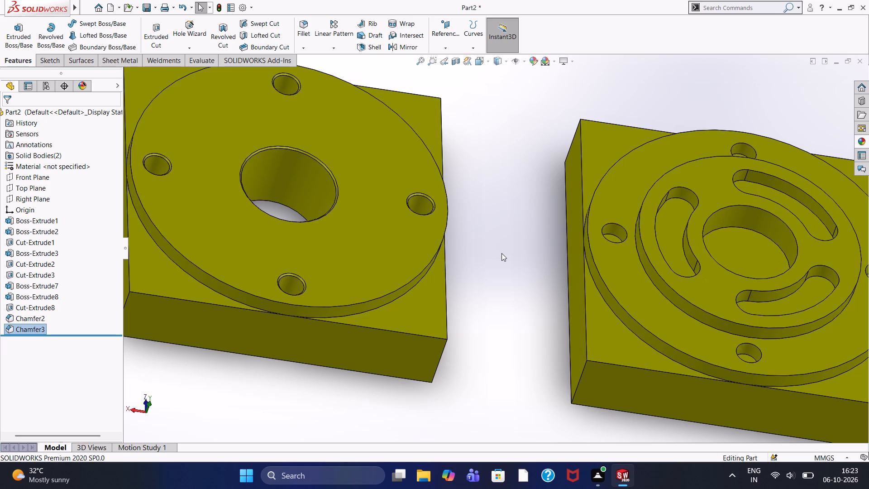
Compare the two finished bodies side by side at different distances and from slightly different viewing angles.
{"action": "scroll", "coordinate": [501, 253], "scroll_direction": "down", "scroll_amount": 1}
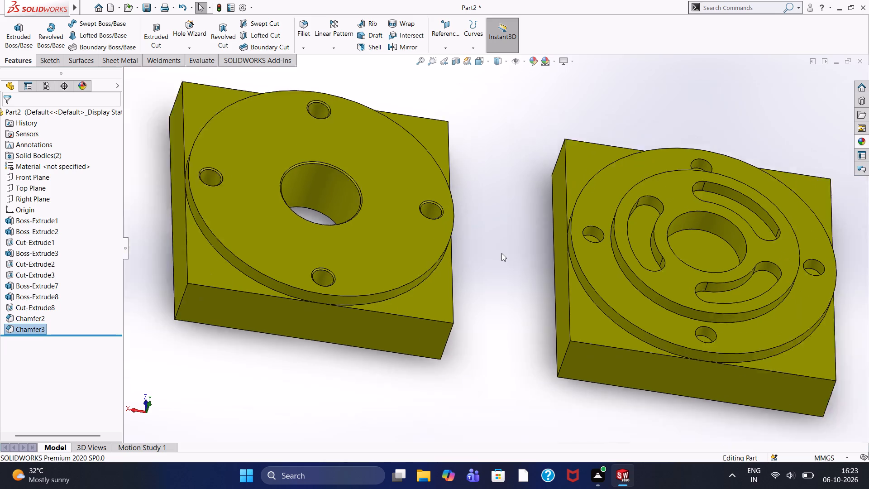
{"action": "scroll", "coordinate": [501, 253], "scroll_direction": "down", "scroll_amount": 1}
{"action": "scroll", "coordinate": [501, 253], "scroll_direction": "up", "scroll_amount": 2}
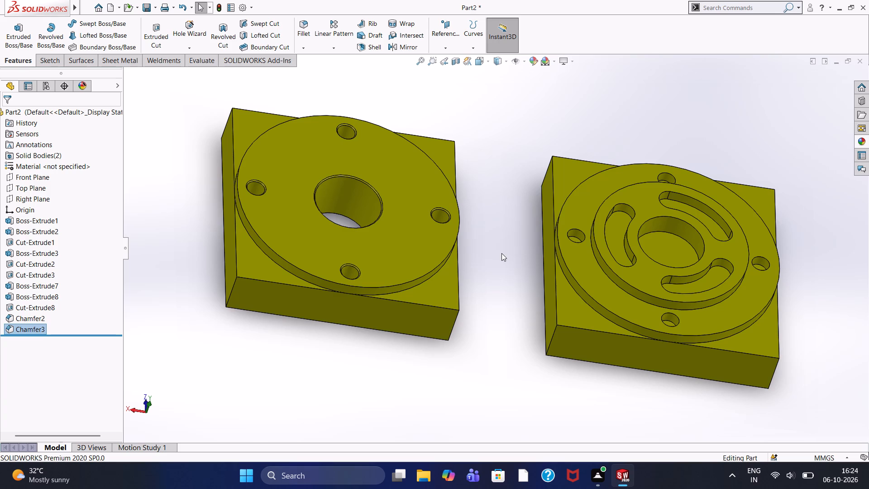
{"action": "scroll", "coordinate": [501, 254], "scroll_direction": "down", "scroll_amount": 2}
{"action": "scroll", "coordinate": [501, 254], "scroll_direction": "up", "scroll_amount": 2}
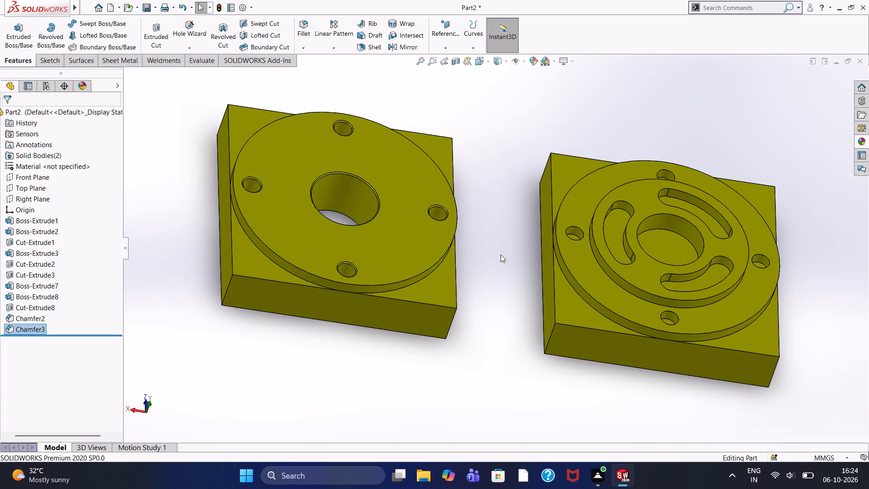
{"action": "scroll", "coordinate": [501, 254], "scroll_direction": "down", "scroll_amount": 3}
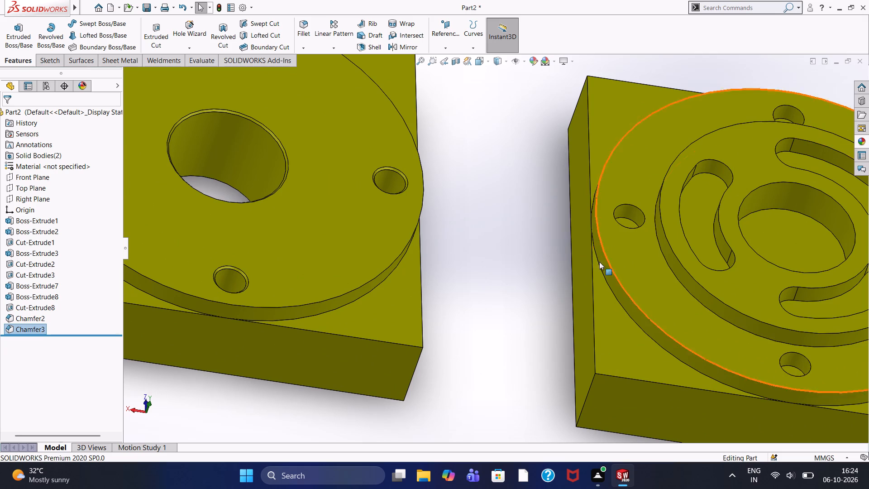
{"action": "scroll", "coordinate": [581, 277], "scroll_direction": "down", "scroll_amount": 3}
{"action": "scroll", "coordinate": [581, 277], "scroll_direction": "up", "scroll_amount": 4}
{"action": "scroll", "coordinate": [543, 281], "scroll_direction": "up", "scroll_amount": 9}
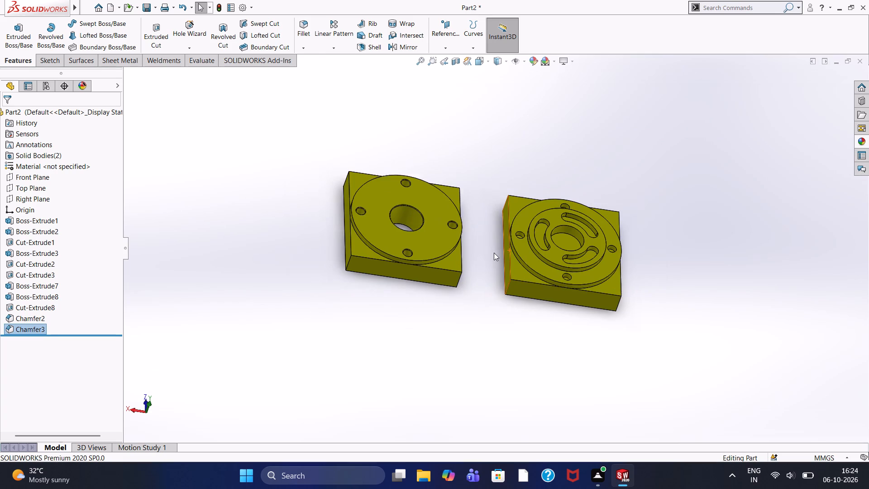
{"action": "scroll", "coordinate": [494, 253], "scroll_direction": "down", "scroll_amount": 5}
{"action": "middle_click_drag", "start_coordinate": [487, 260], "coordinate": [479, 227]}
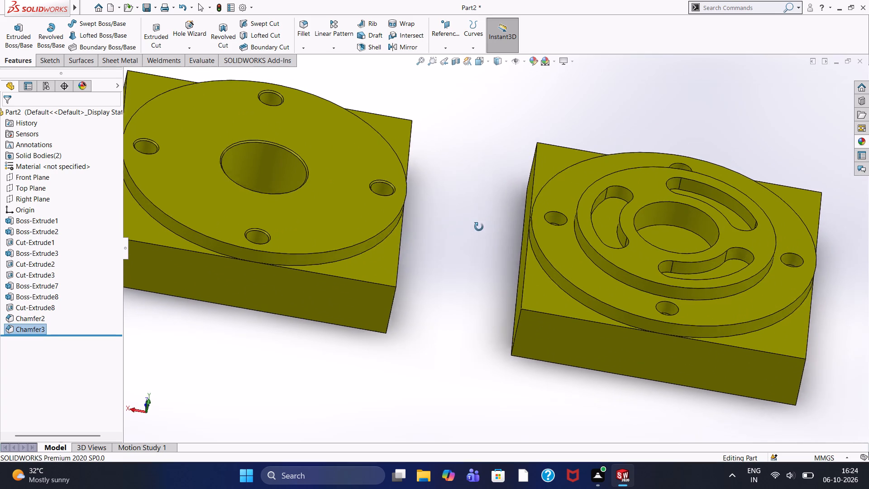
{"action": "middle_click_drag", "start_coordinate": [479, 227], "coordinate": [495, 258]}
{"action": "scroll", "coordinate": [486, 247], "scroll_direction": "up", "scroll_amount": 3}
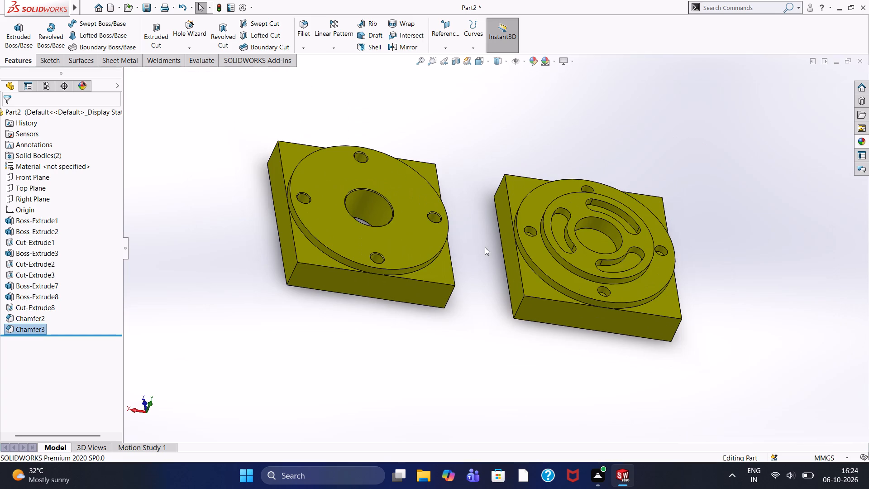
Undo the two chamfers on the second body's holes.
{"action": "key", "text": "ctrl+z"}
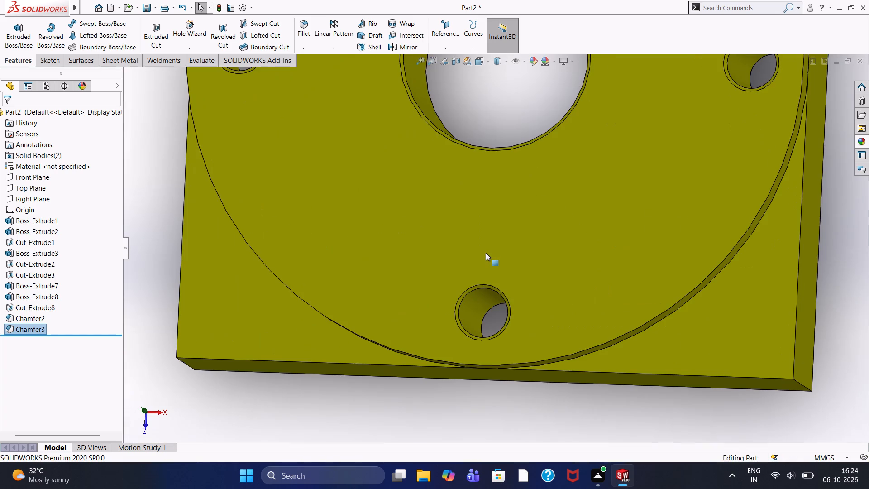
{"action": "key", "text": "ctrl+z"}
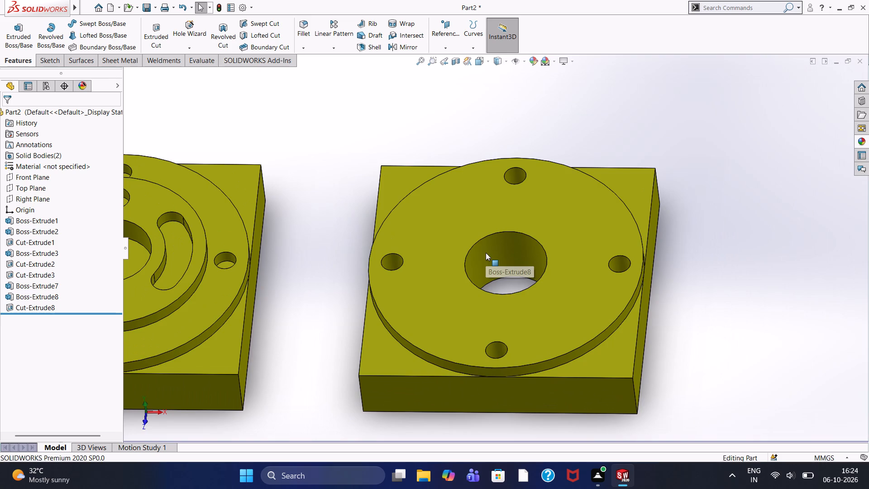
Undo the extruded cut of the second body's central and surrounding holes, returning to its sketch.
{"action": "key", "text": "ctrl+z"}
{"action": "left_click", "coordinate": [486, 253], "text": "ctrl"}
{"action": "key", "text": "ctrl+z"}
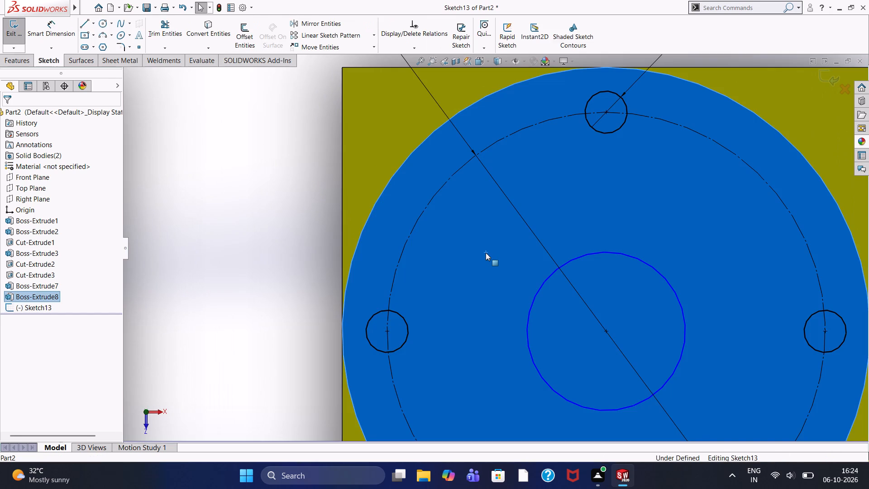
Undo the central circle, the diameter dimensions and the equal relation in the second body's hole sketch.
{"action": "key", "text": "ctrl+z"}
{"action": "key", "text": "ctrl+z"}
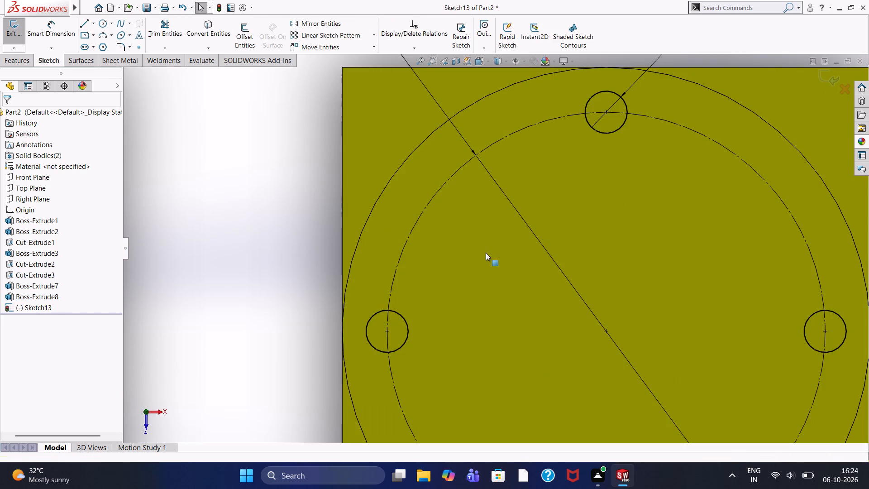
{"action": "key", "text": "ctrl+z"}
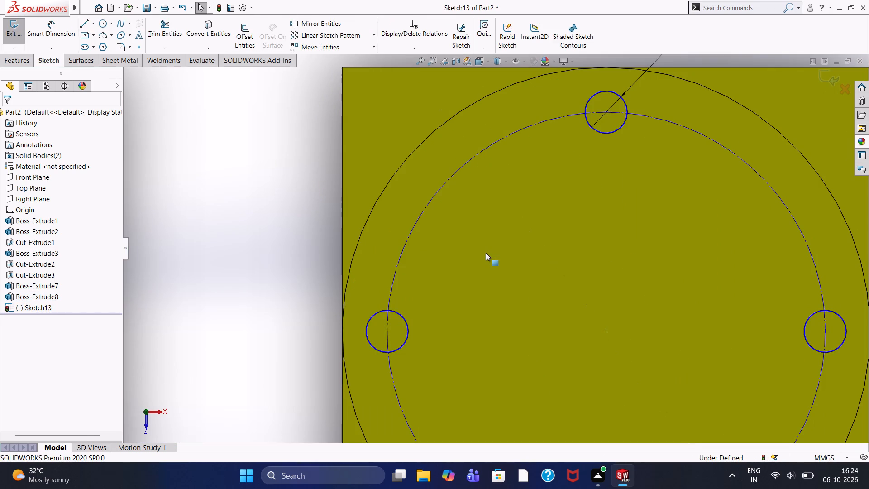
{"action": "key", "text": "ctrl+z"}
{"action": "key", "text": "ctrl+z"}
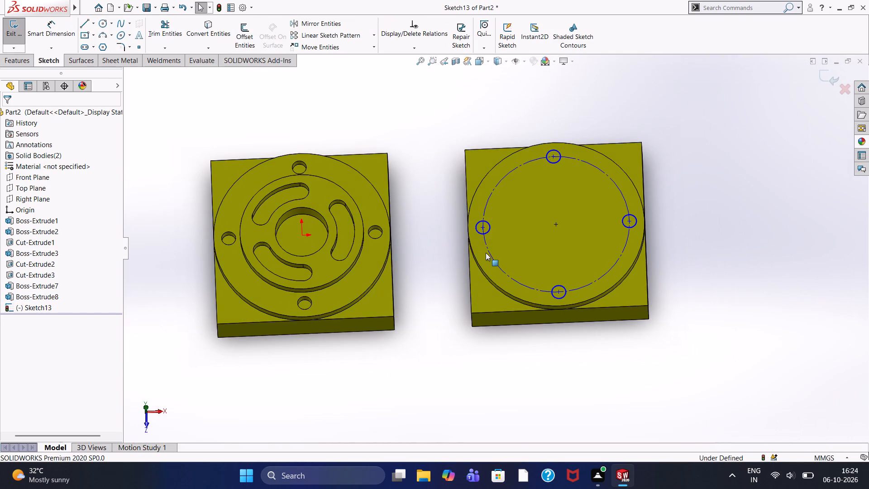
{"action": "key", "text": "ctrl+z"}
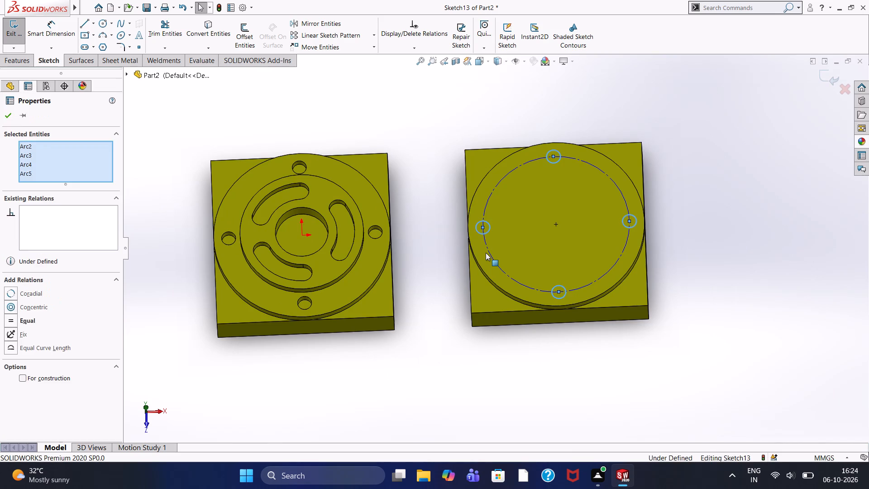
Undo the four hole circles, the construction circle and the sketch itself on the second body's round boss.
{"action": "key", "text": "ctrl+z"}
{"action": "key", "text": "ctrl+z"}
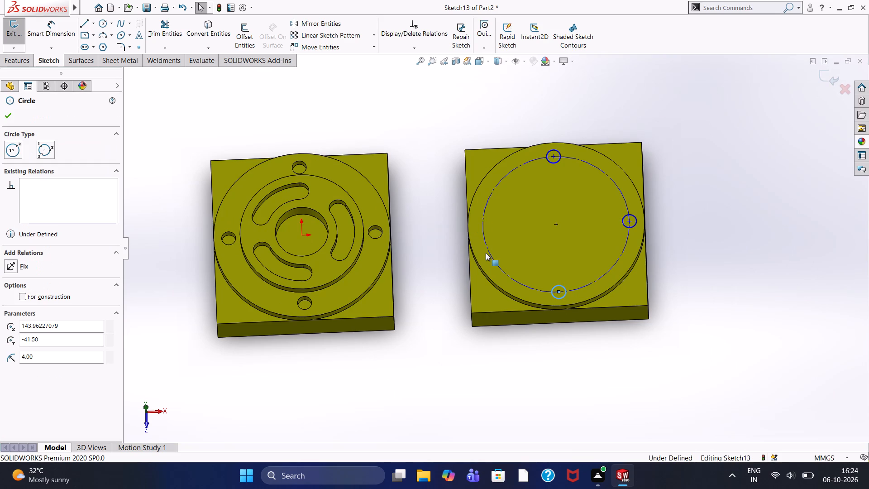
{"action": "key", "text": "ctrl+z"}
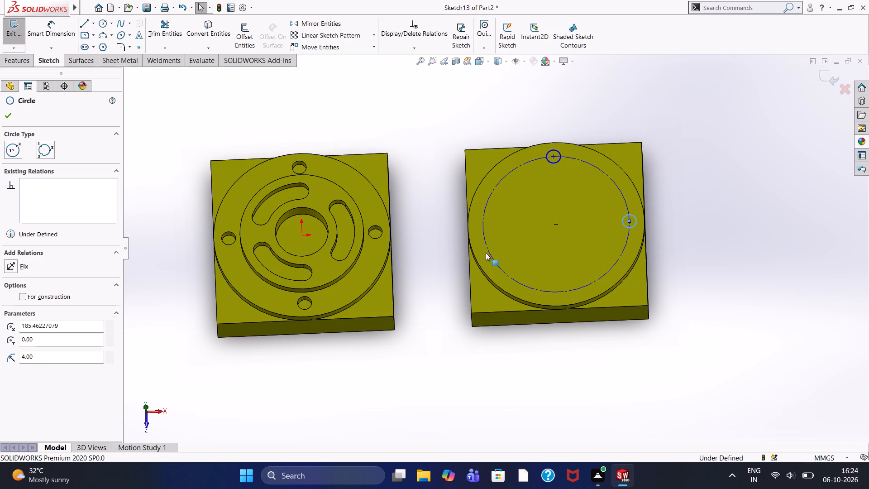
{"action": "key", "text": "ctrl+z"}
{"action": "key", "text": "ctrl+z"}
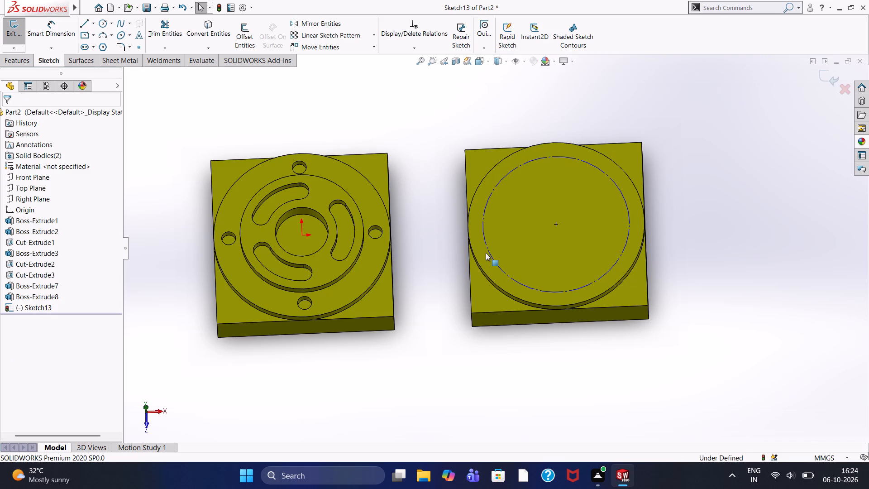
{"action": "key", "text": "ctrl+z"}
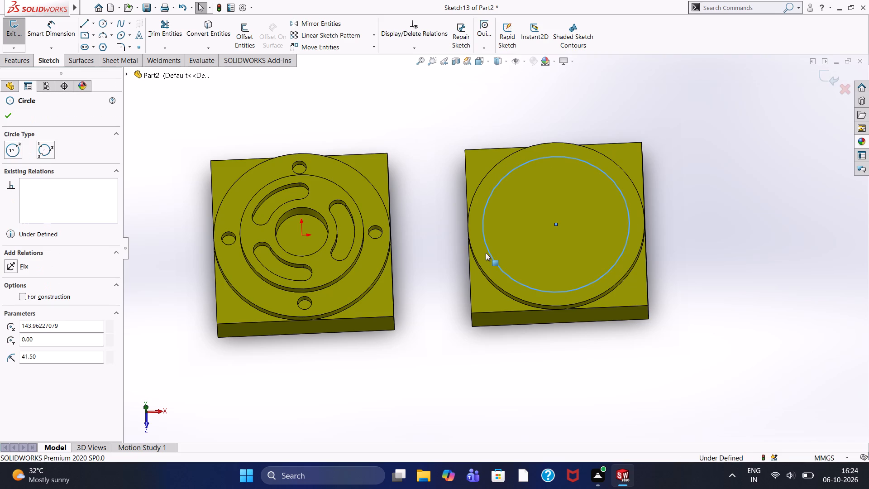
{"action": "key", "text": "ctrl+z"}
{"action": "key", "text": "ctrl+z"}
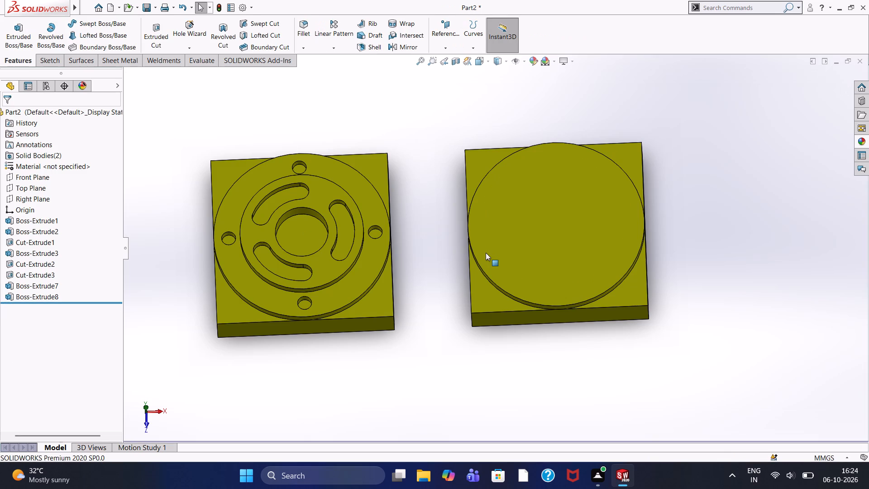
Undo the second body's round boss extrusion together with its circle sketch on the square plate.
{"action": "key", "text": "ctrl+z"}
{"action": "key", "text": "ctrl+z"}
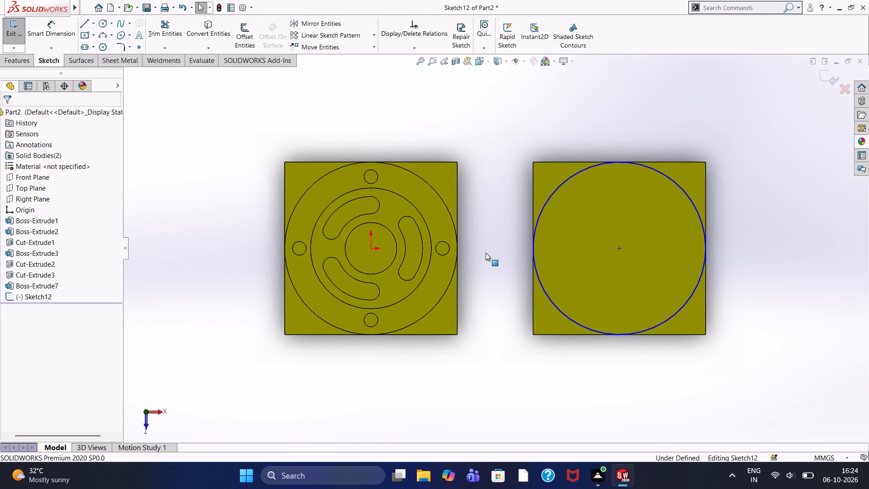
{"action": "key", "text": "ctrl+z"}
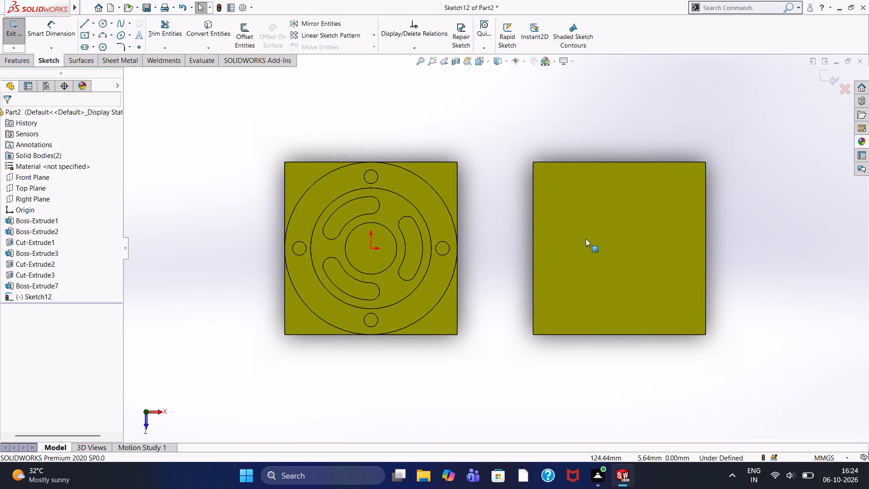
{"action": "key", "text": "ctrl+z"}
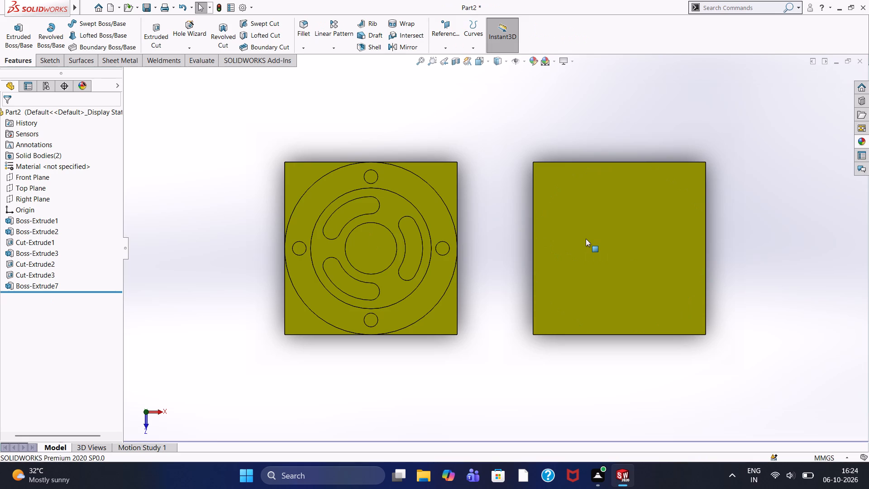
Undo the extrusion of the second body's square plate, returning to its sketch.
{"action": "key", "text": "ctrl+z"}
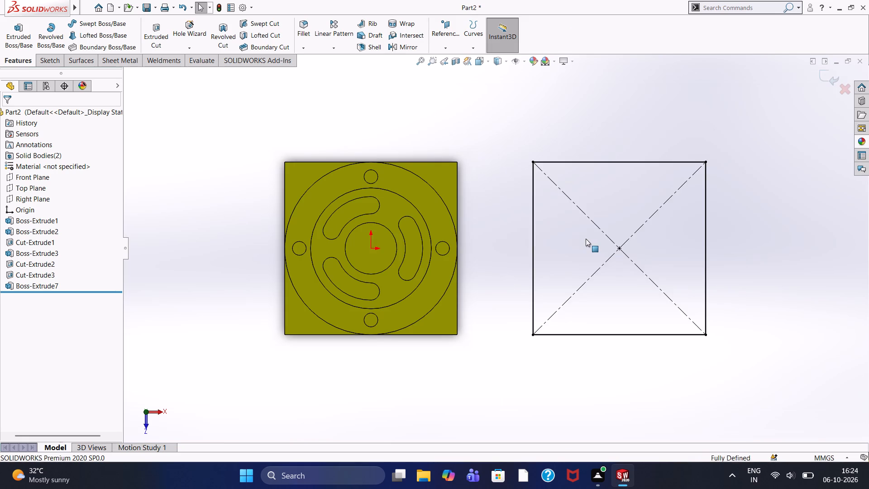
{"action": "key", "text": "ctrl+z"}
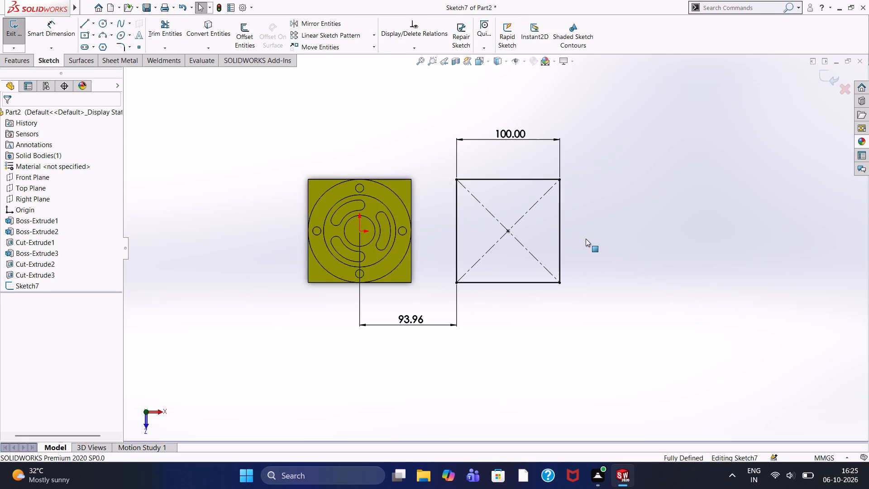
Undo the dimensions and the square with diagonals in the second plate's sketch on the Top Plane.
{"action": "key", "text": "ctrl+z"}
{"action": "key", "text": "ctrl+z"}
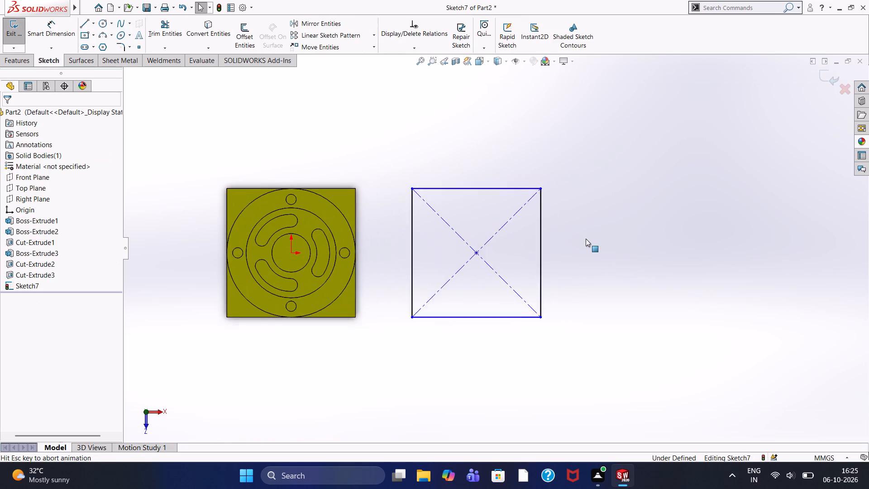
{"action": "key", "text": "ctrl+z"}
{"action": "key", "text": "ctrl+z"}
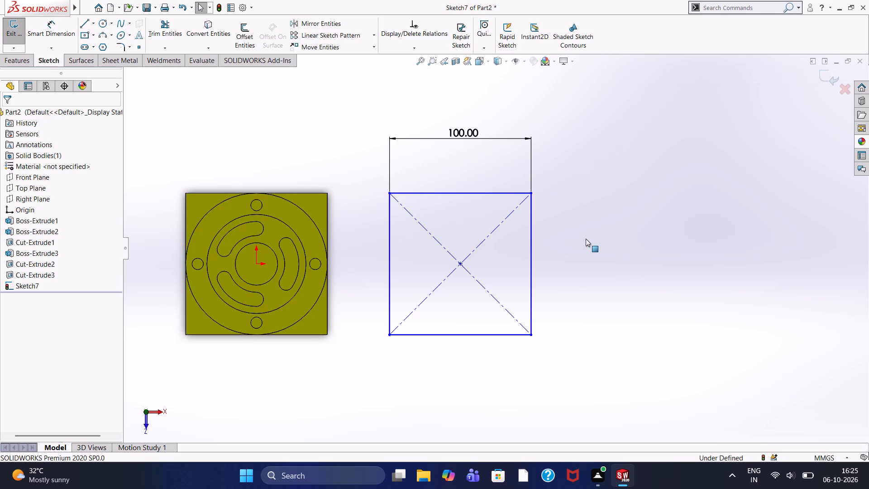
{"action": "key", "text": "ctrl+z"}
{"action": "key", "text": "ctrl+z"}
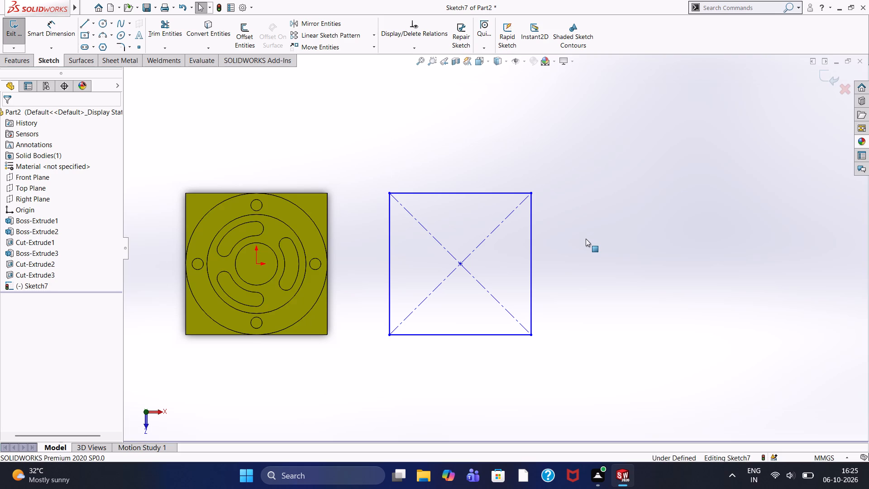
{"action": "key", "text": "ctrl+z"}
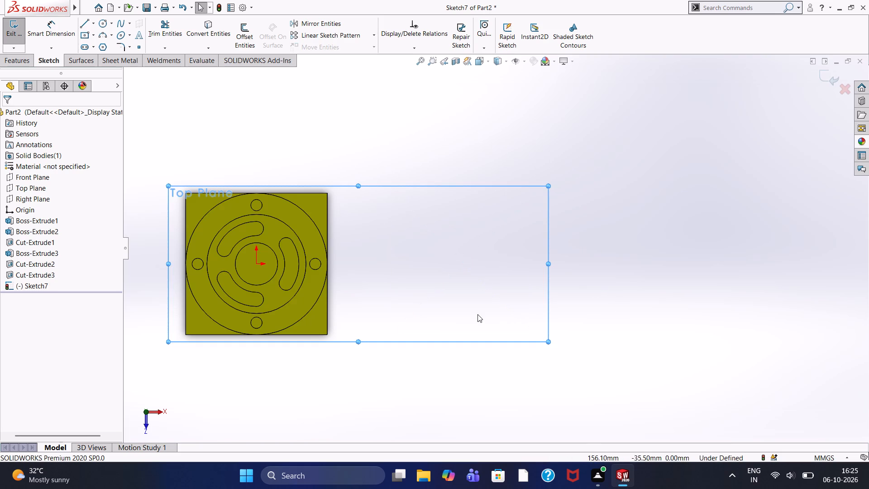
Undo the creation of the second plate's empty sketch on the Top Plane, leaving only the first body's features.
{"action": "key", "text": "ctrl+z"}
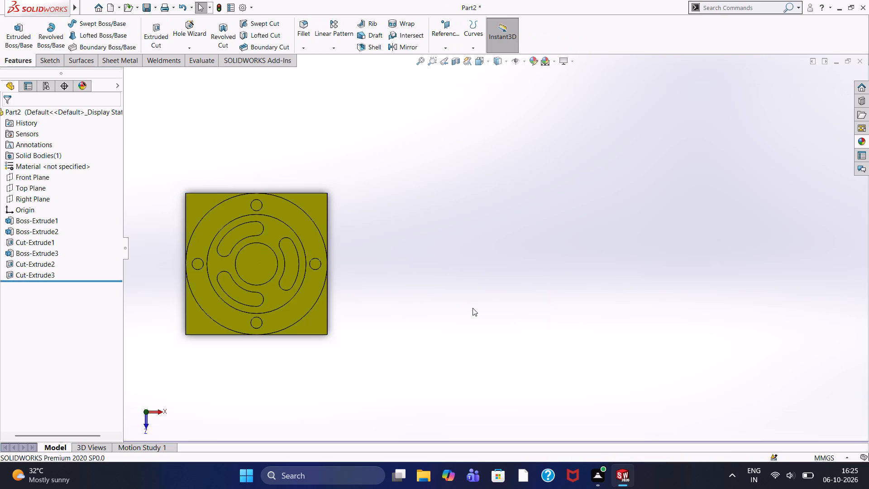
Save the part to the Desktop as a SOLIDWORKS Part named Slotted Rotary Plate.SLDPRT.
{"action": "scroll", "coordinate": [329, 310], "scroll_direction": "down", "scroll_amount": 2}
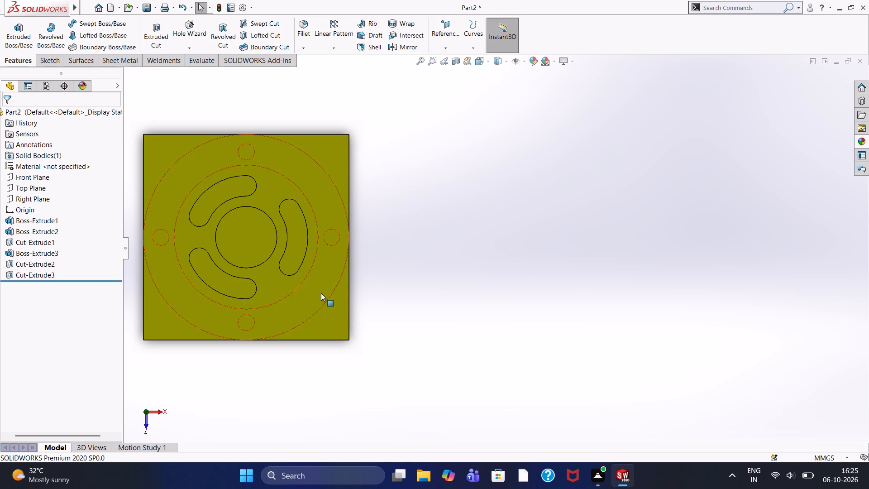
{"action": "key", "text": "ctrl+7"}
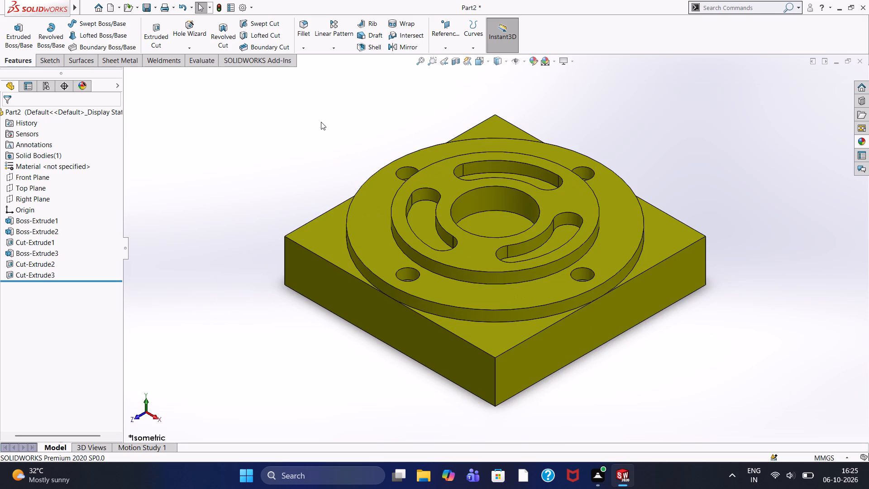
{"action": "key", "text": "ctrl+s"}
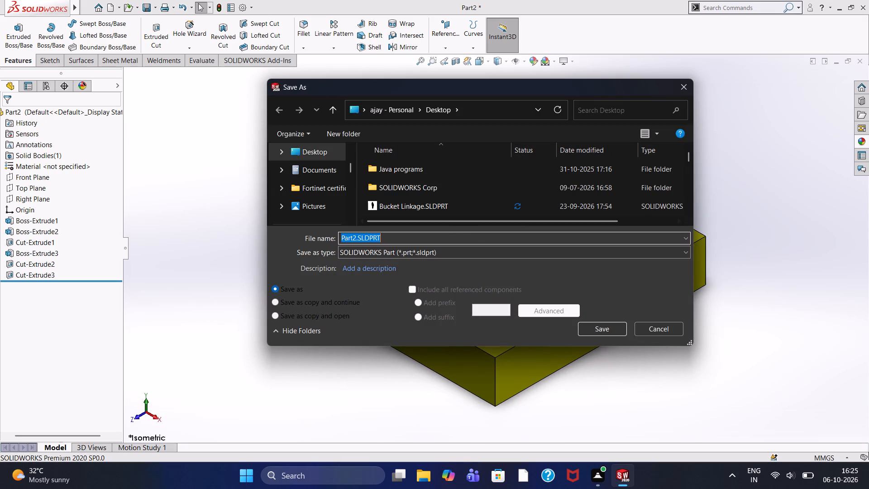
{"action": "left_click_drag", "start_coordinate": [358, 236], "coordinate": [304, 244]}
{"action": "left_click_drag", "start_coordinate": [304, 244], "coordinate": [243, 254]}
{"action": "key", "text": "space"}
{"action": "key", "text": "BackSpace"}
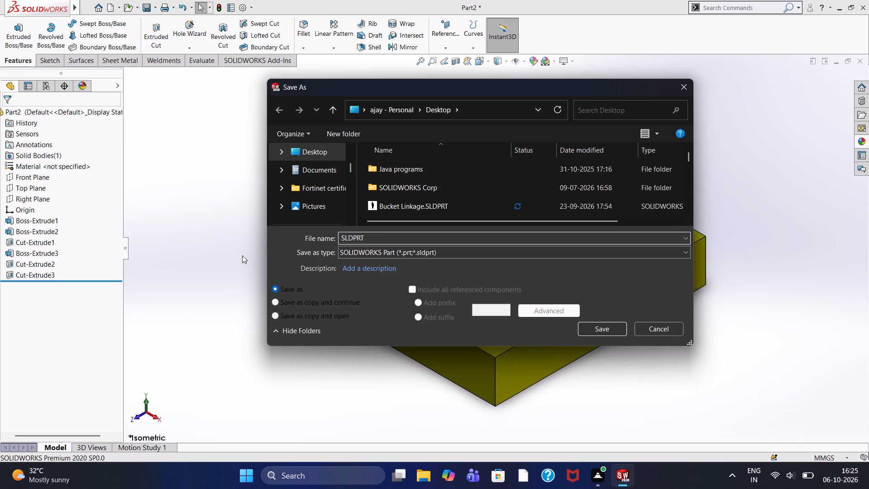
{"action": "key", "text": "ctrl+v"}
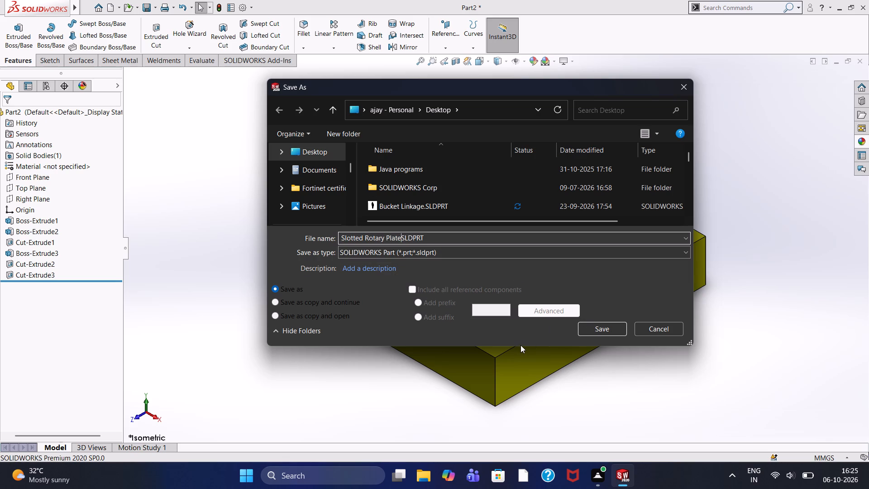
{"action": "key", "text": "period"}
{"action": "left_click", "coordinate": [604, 330]}
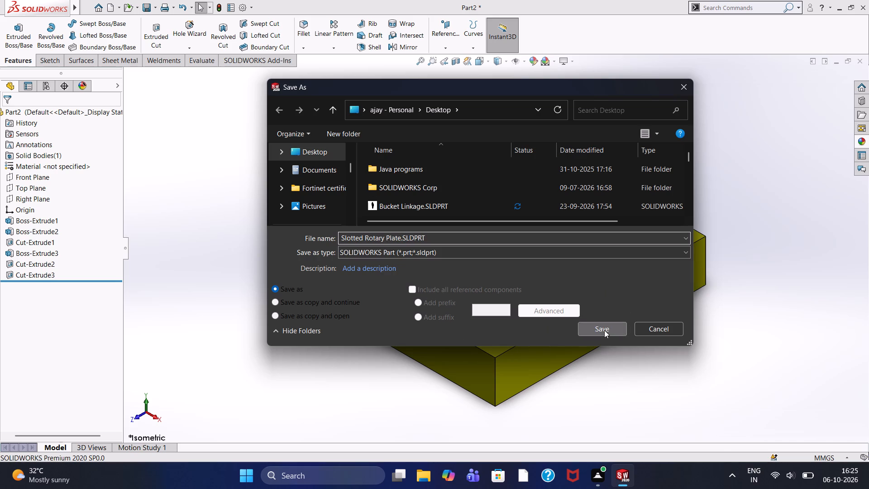